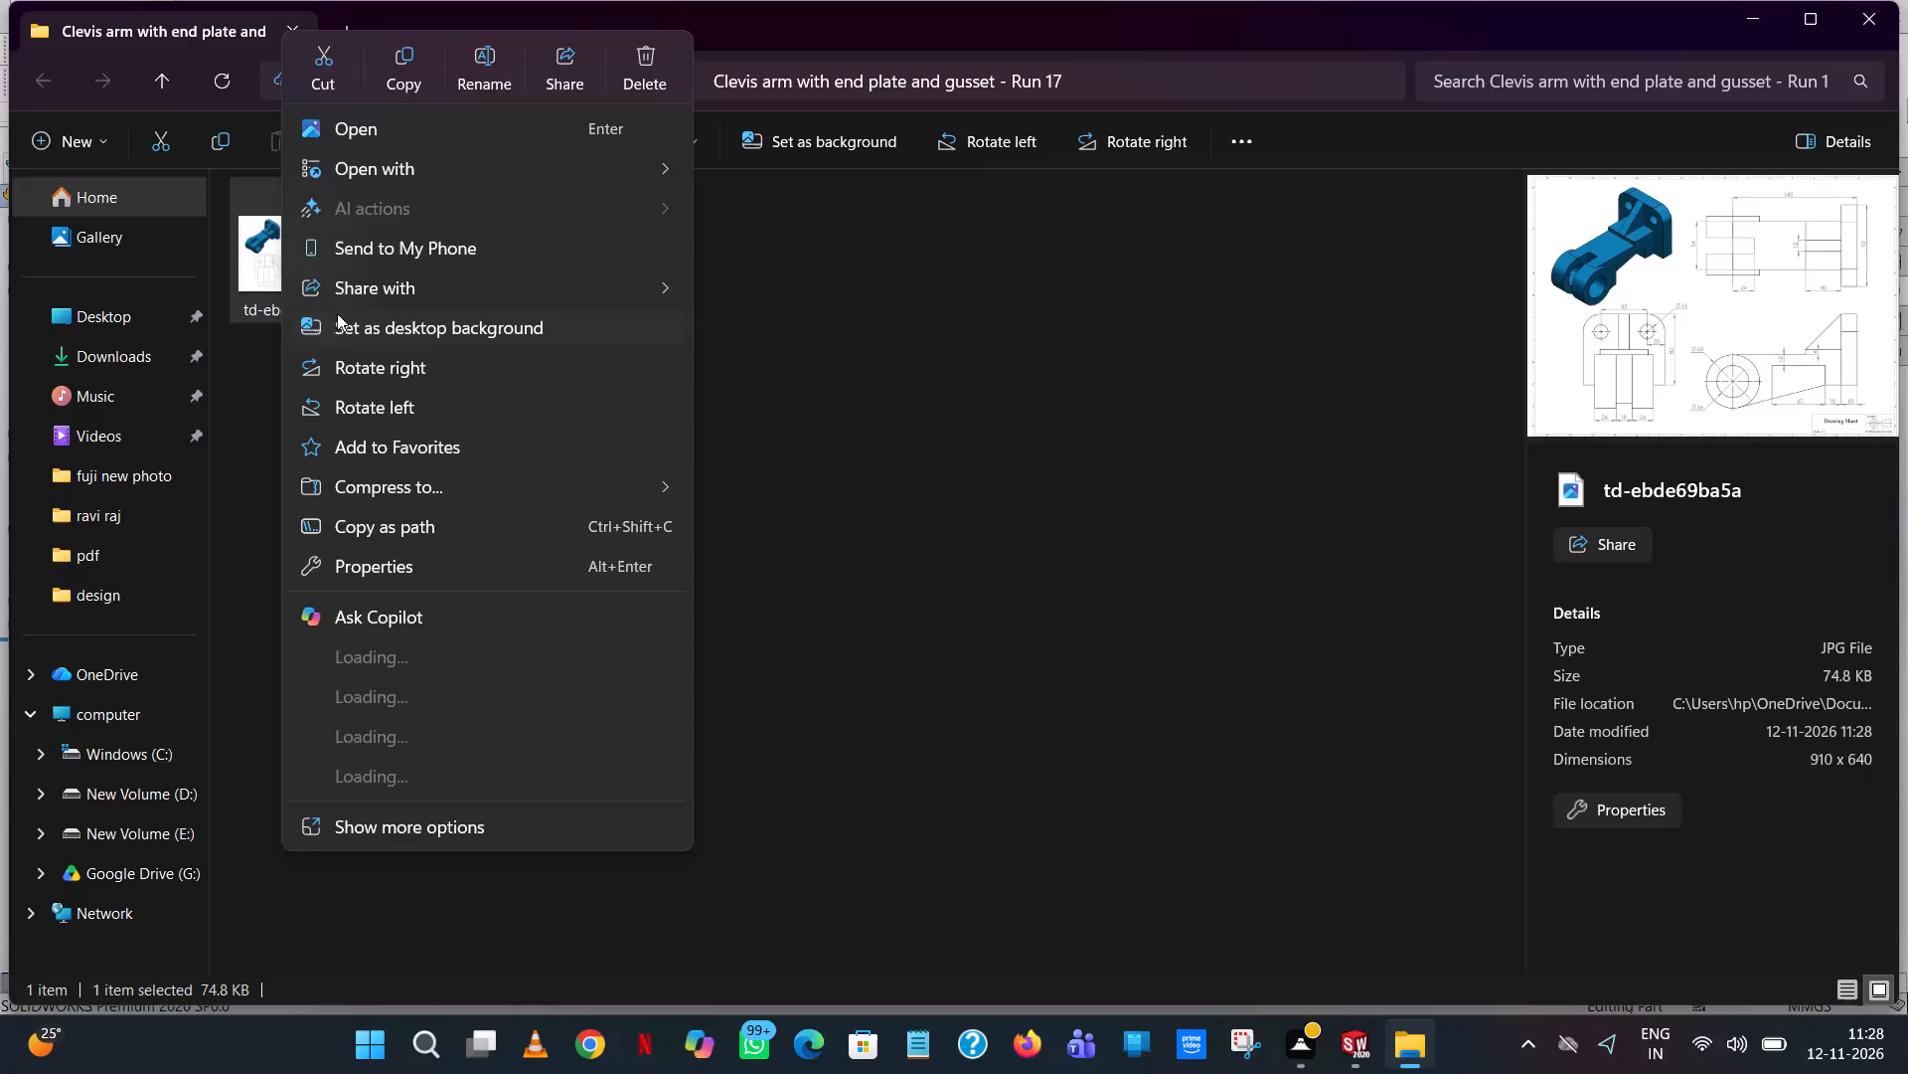
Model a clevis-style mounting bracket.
Cut the td-ebde69ba5a drawing image from the "Clevis arm with end plate and gusset - Run 17" folder.
left_click(328, 69)
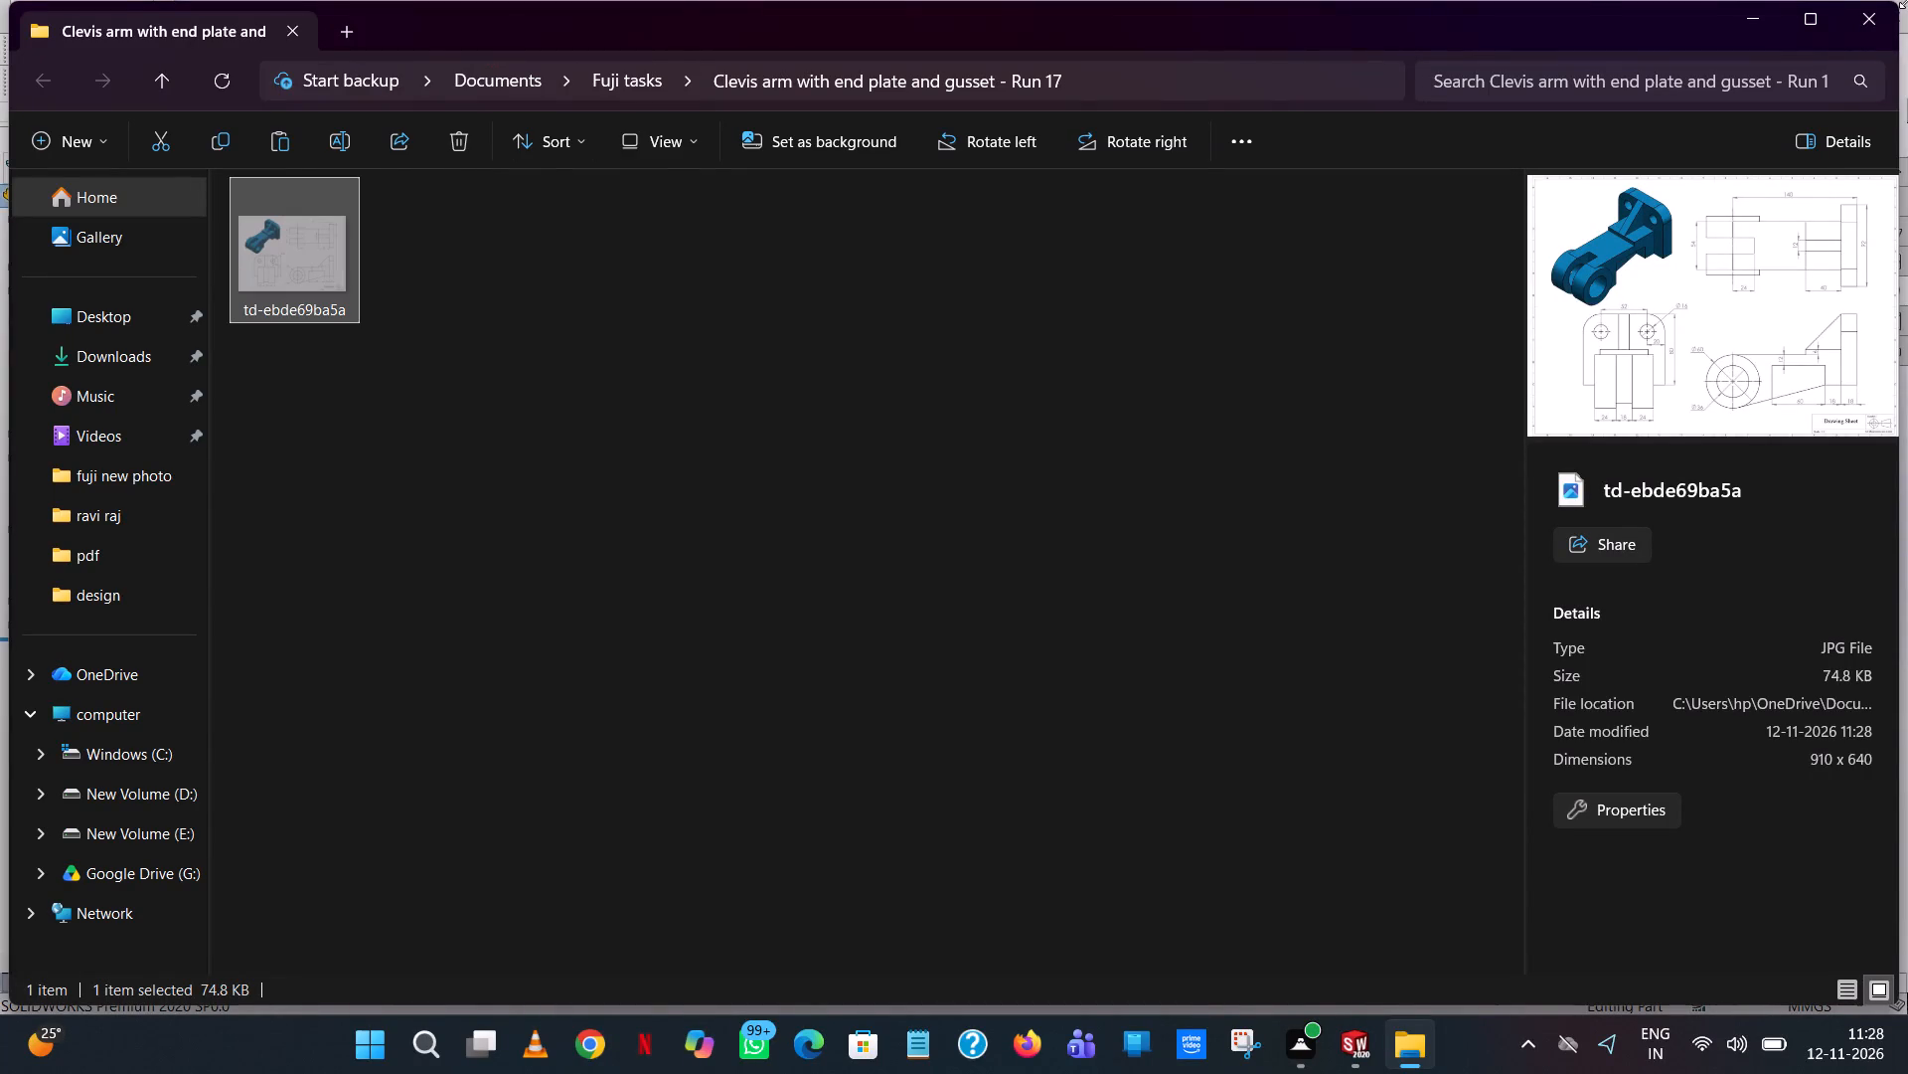
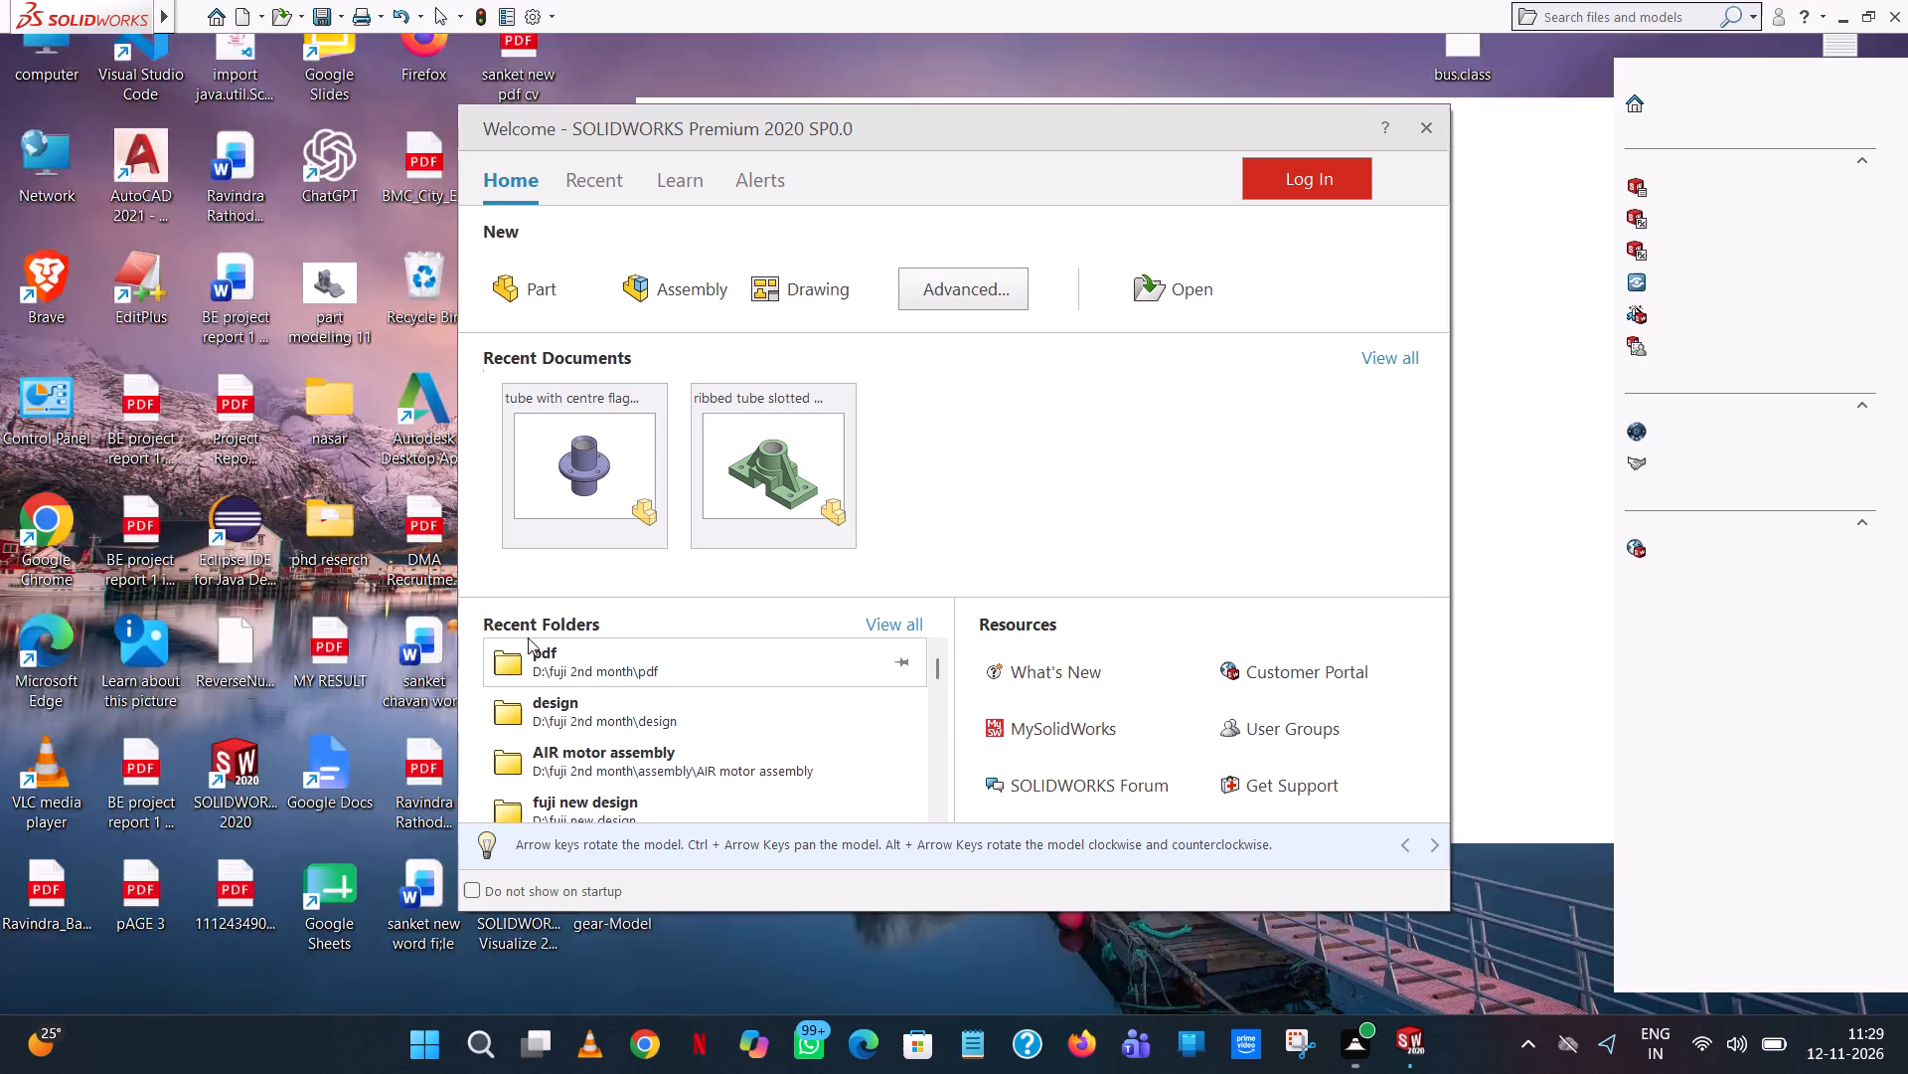
Create a new part document in SOLIDWORKS.
double_click(559, 295)
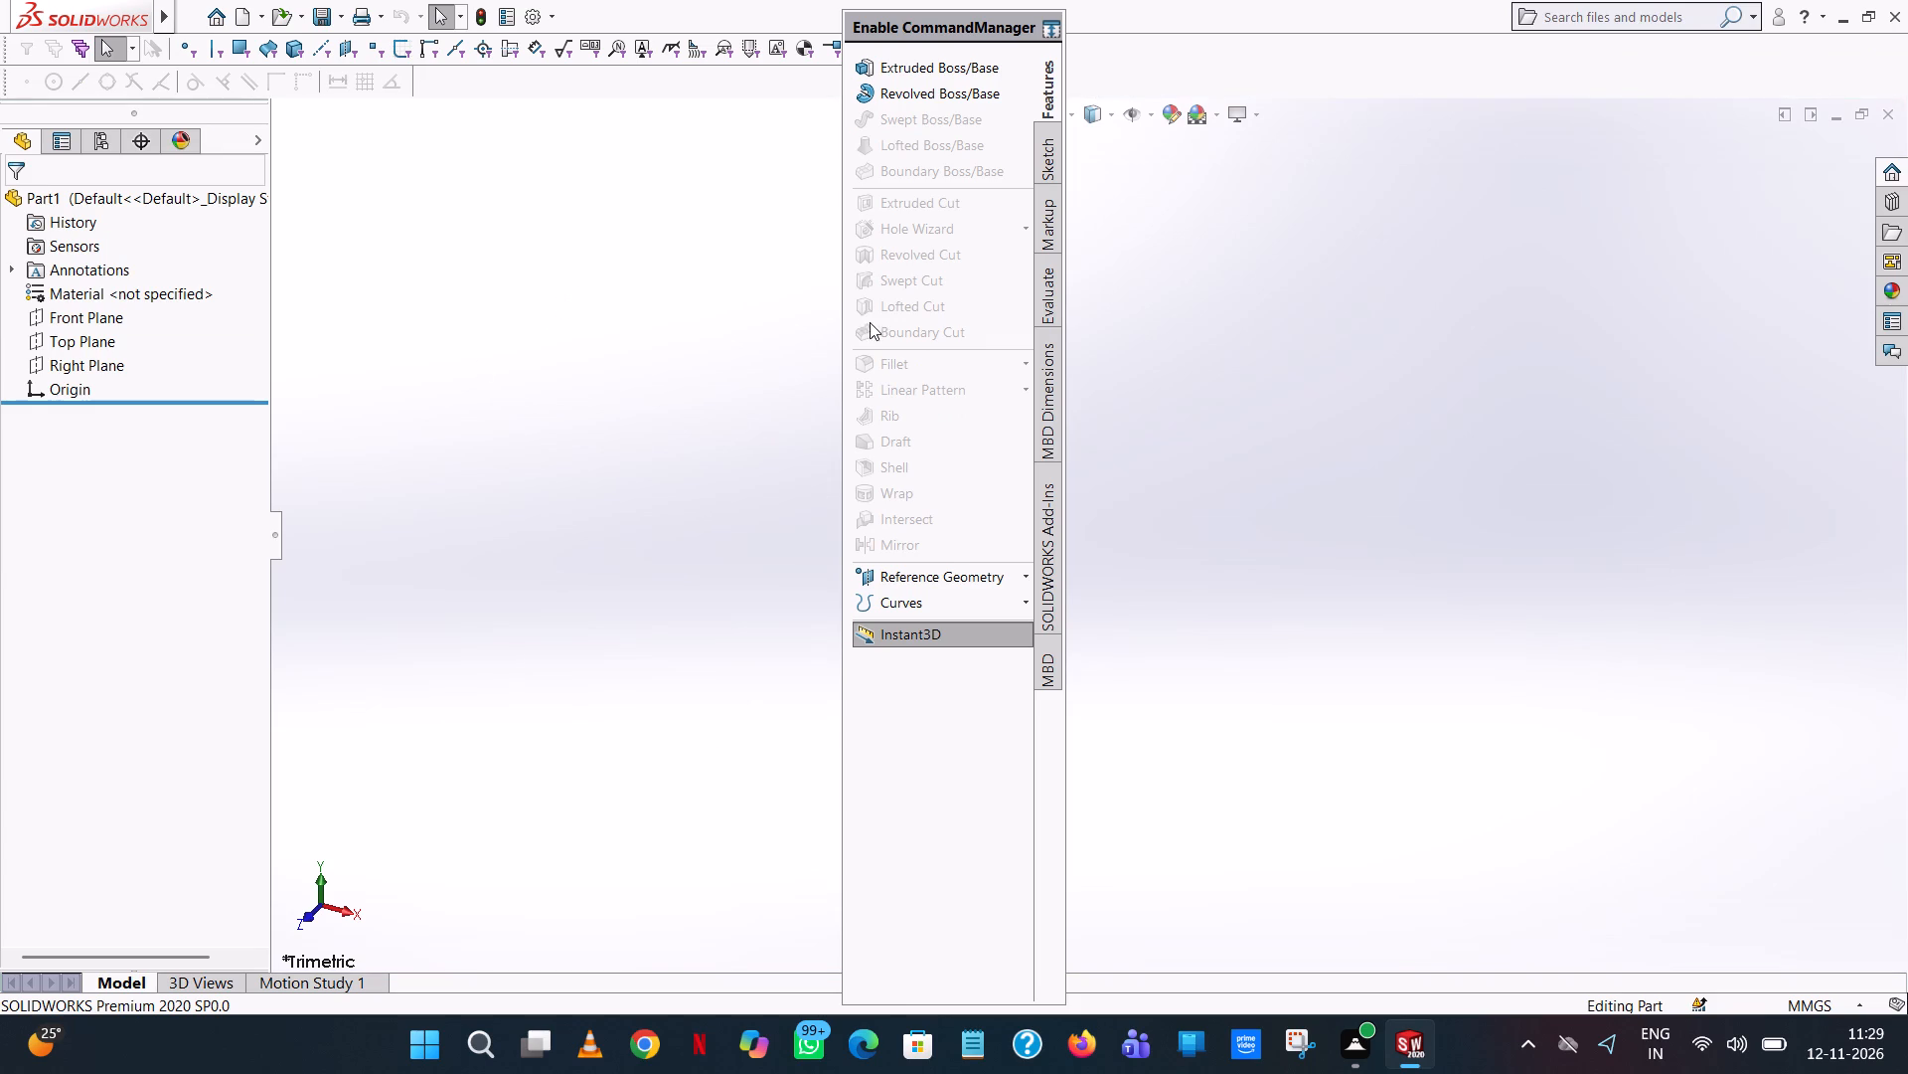
Move the floating CommandManager away from the middle of the graphics area to clear the modelling space.
left_click_drag(938, 24, 1761, 7)
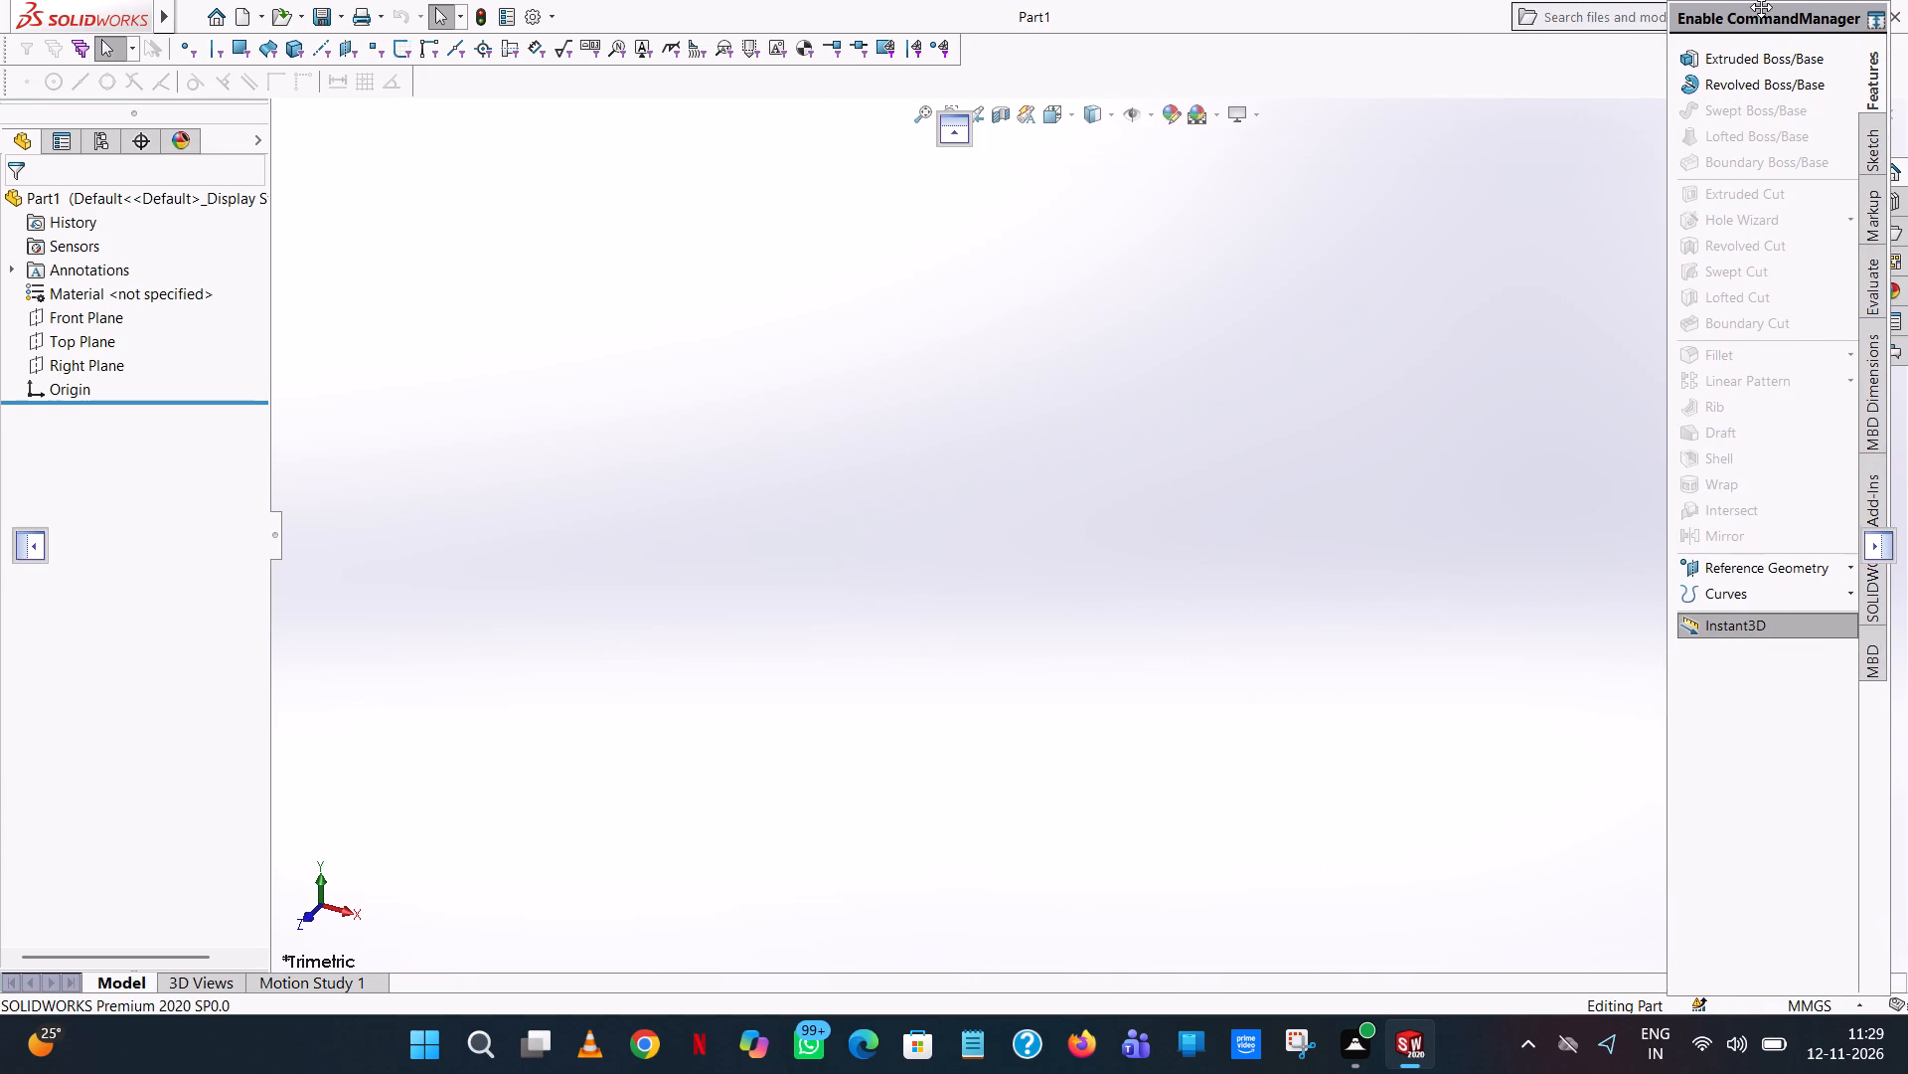
left_click_drag(1761, 7, 1756, 7)
left_click(1033, 448)
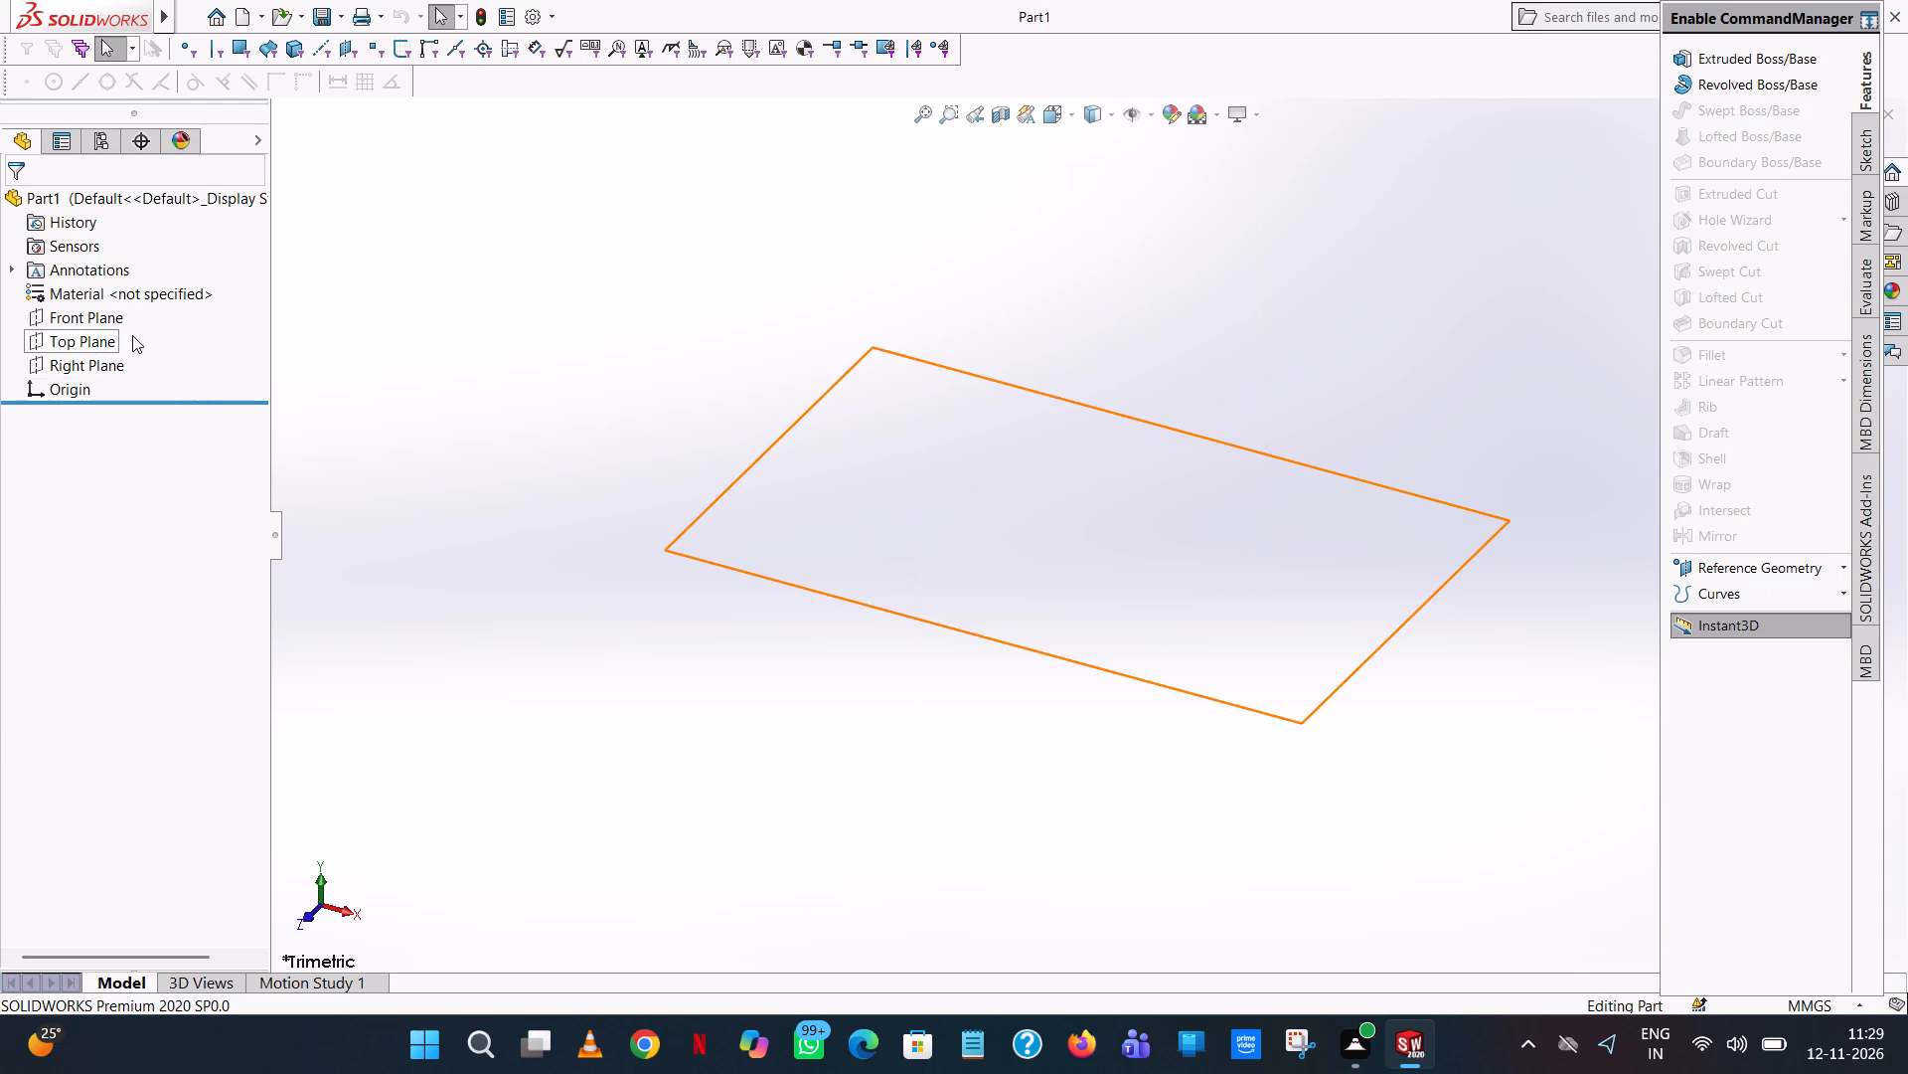
Start a new sketch on the Top Plane.
left_click(68, 346)
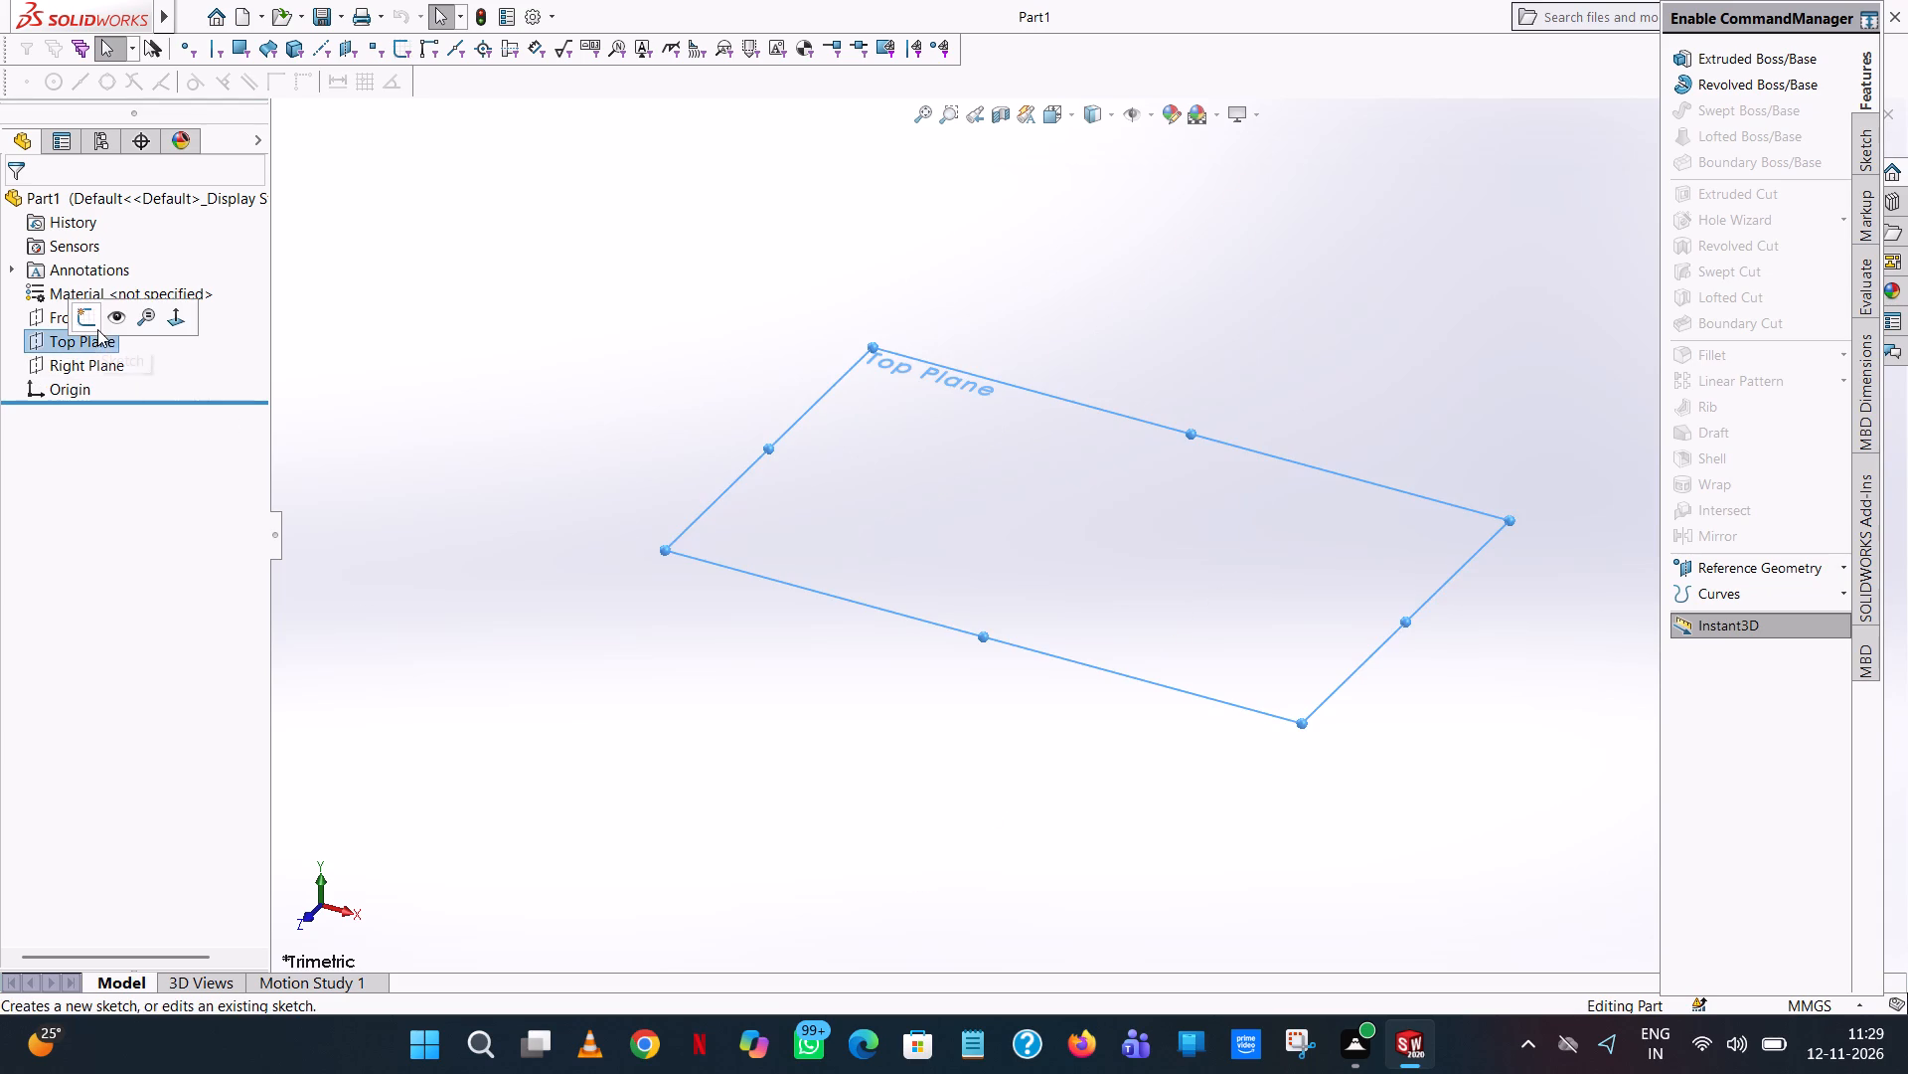
left_click(81, 319)
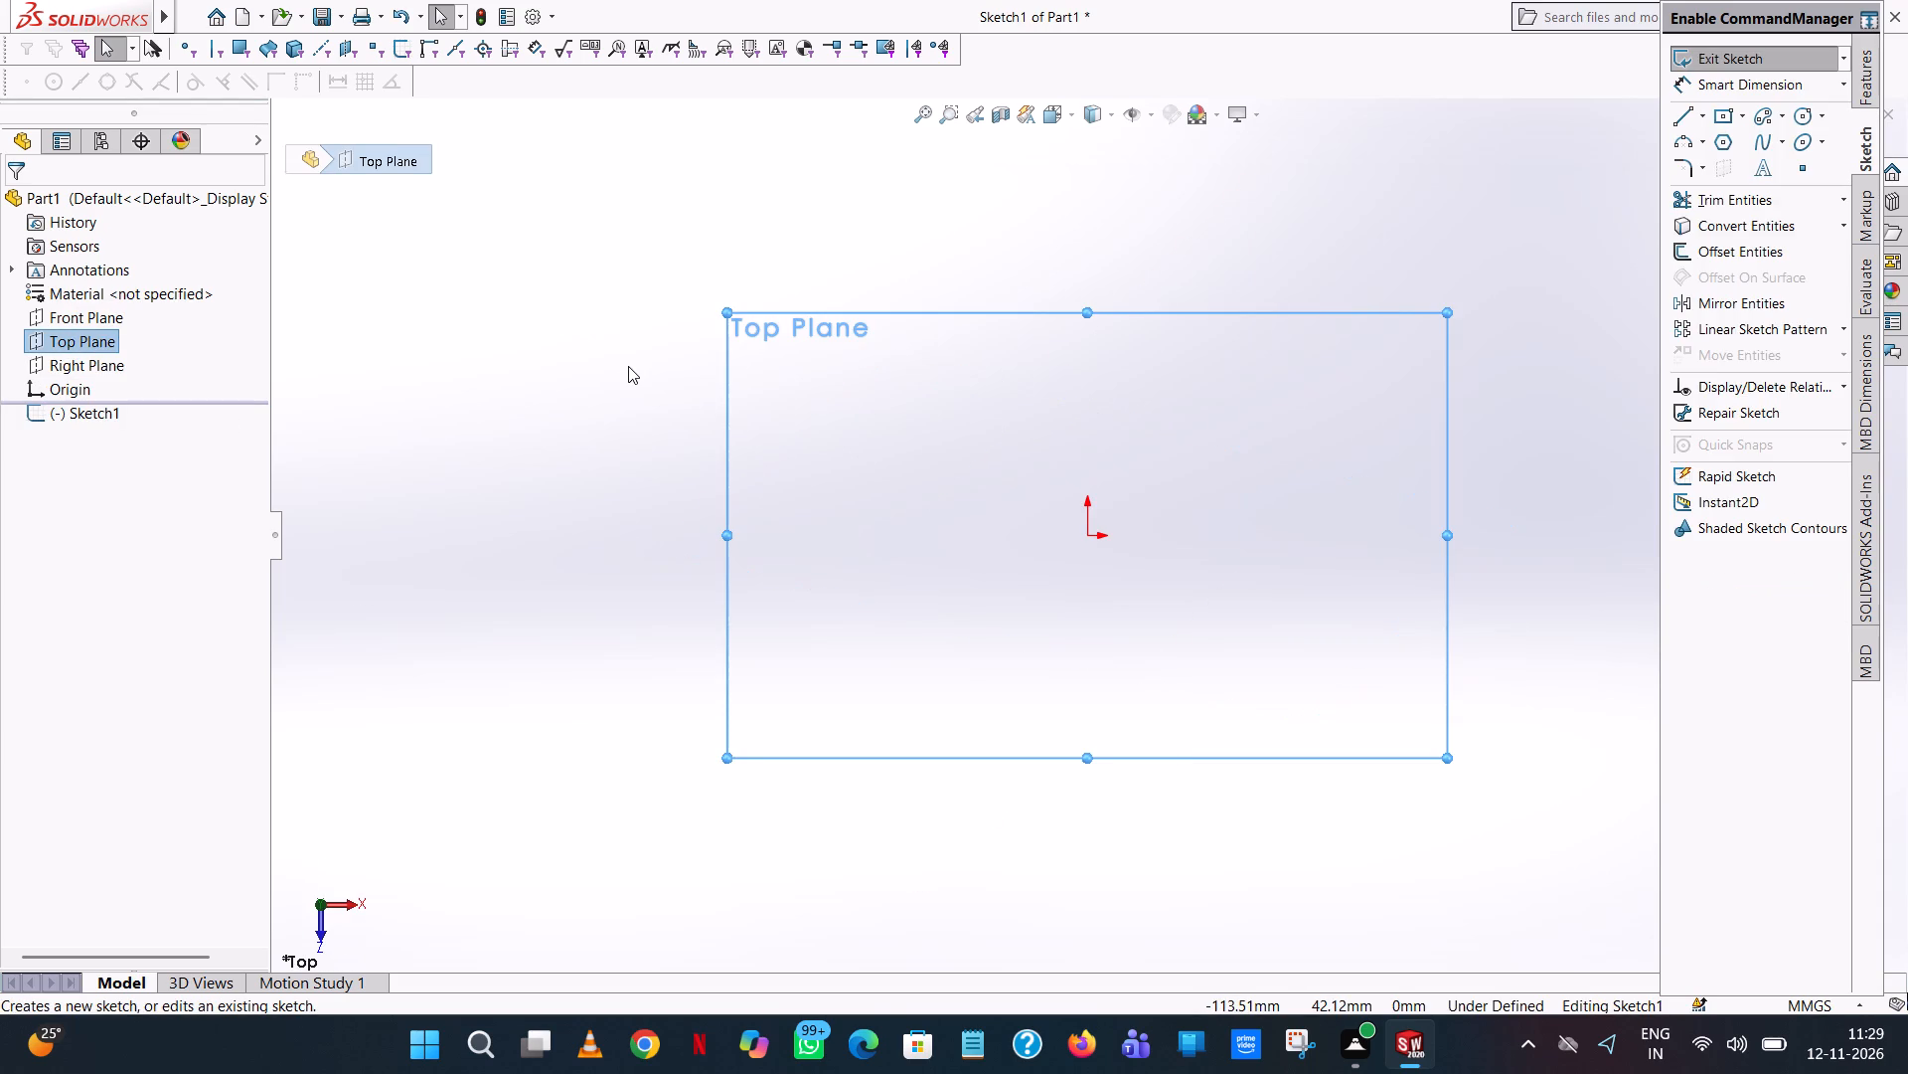
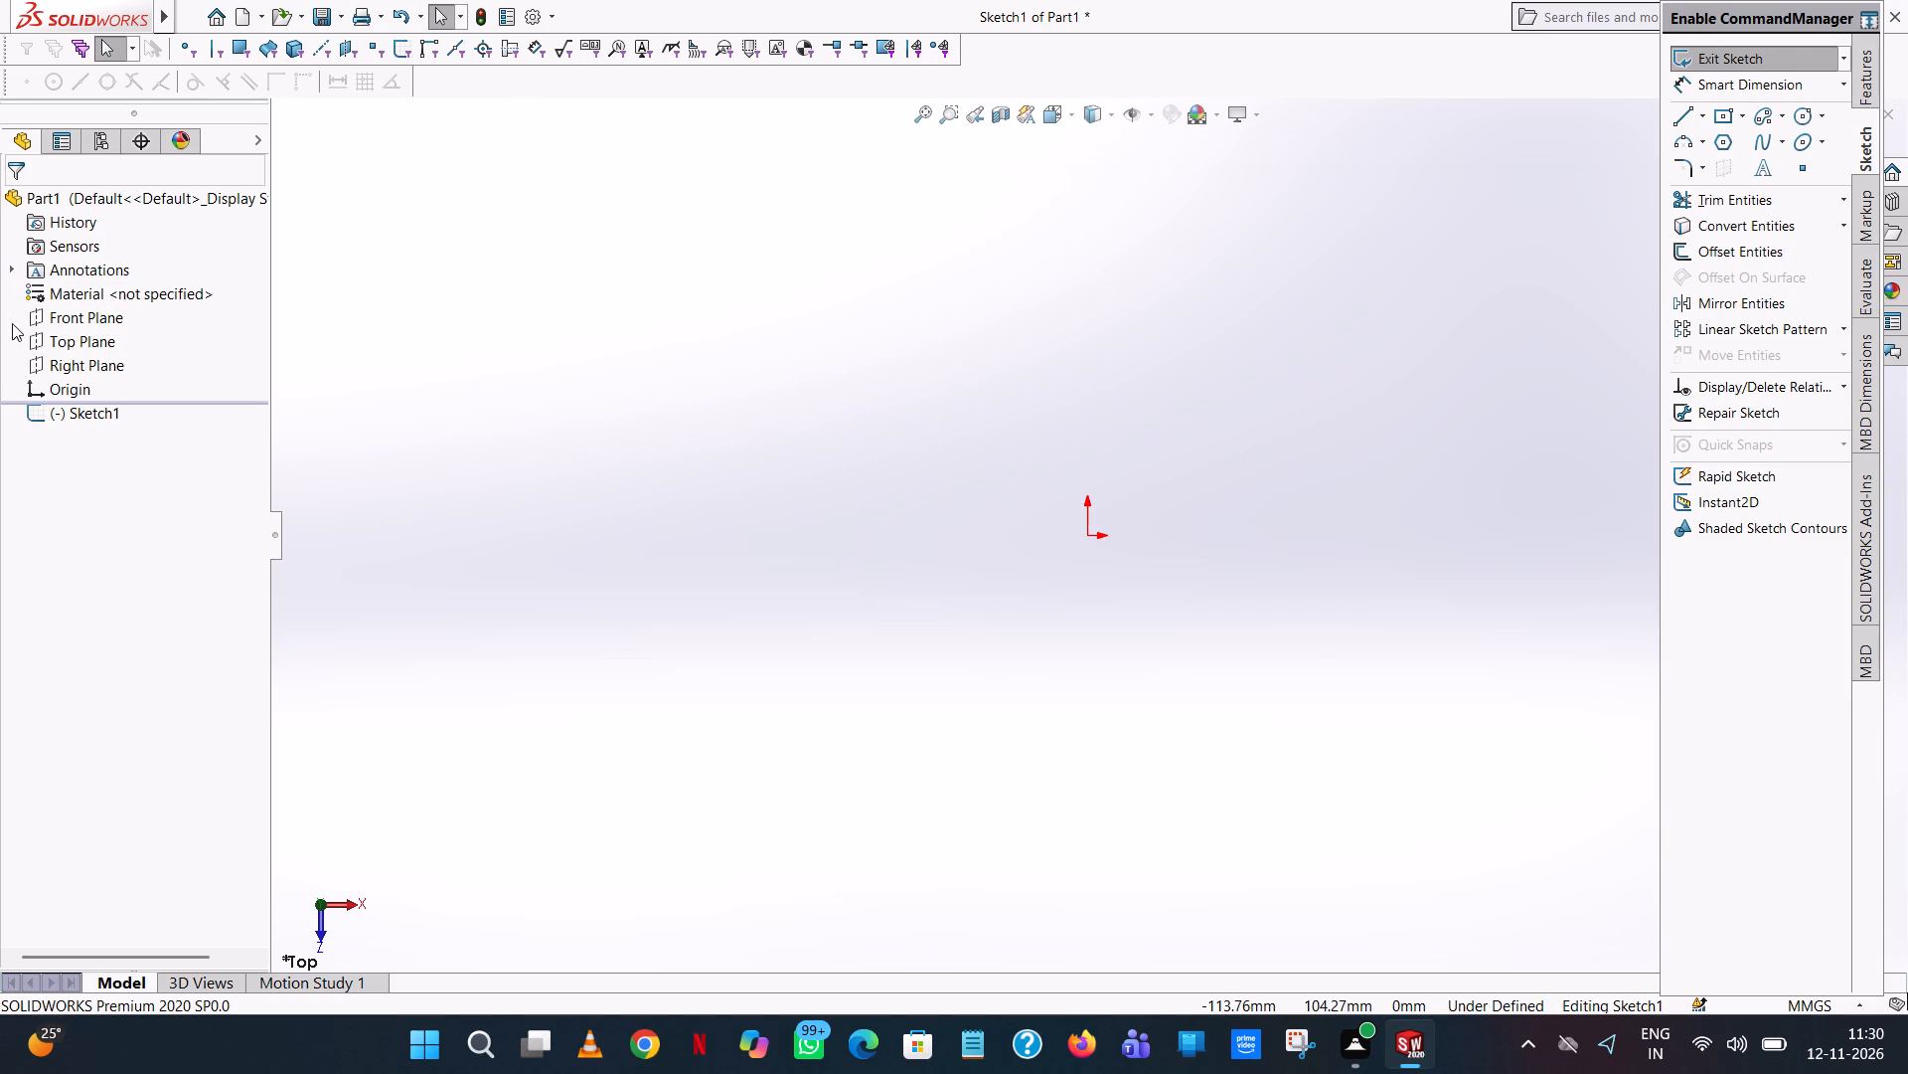
Leave the empty Top Plane sketch and start a new sketch on the Front Plane instead.
left_click(54, 319)
left_click(69, 293)
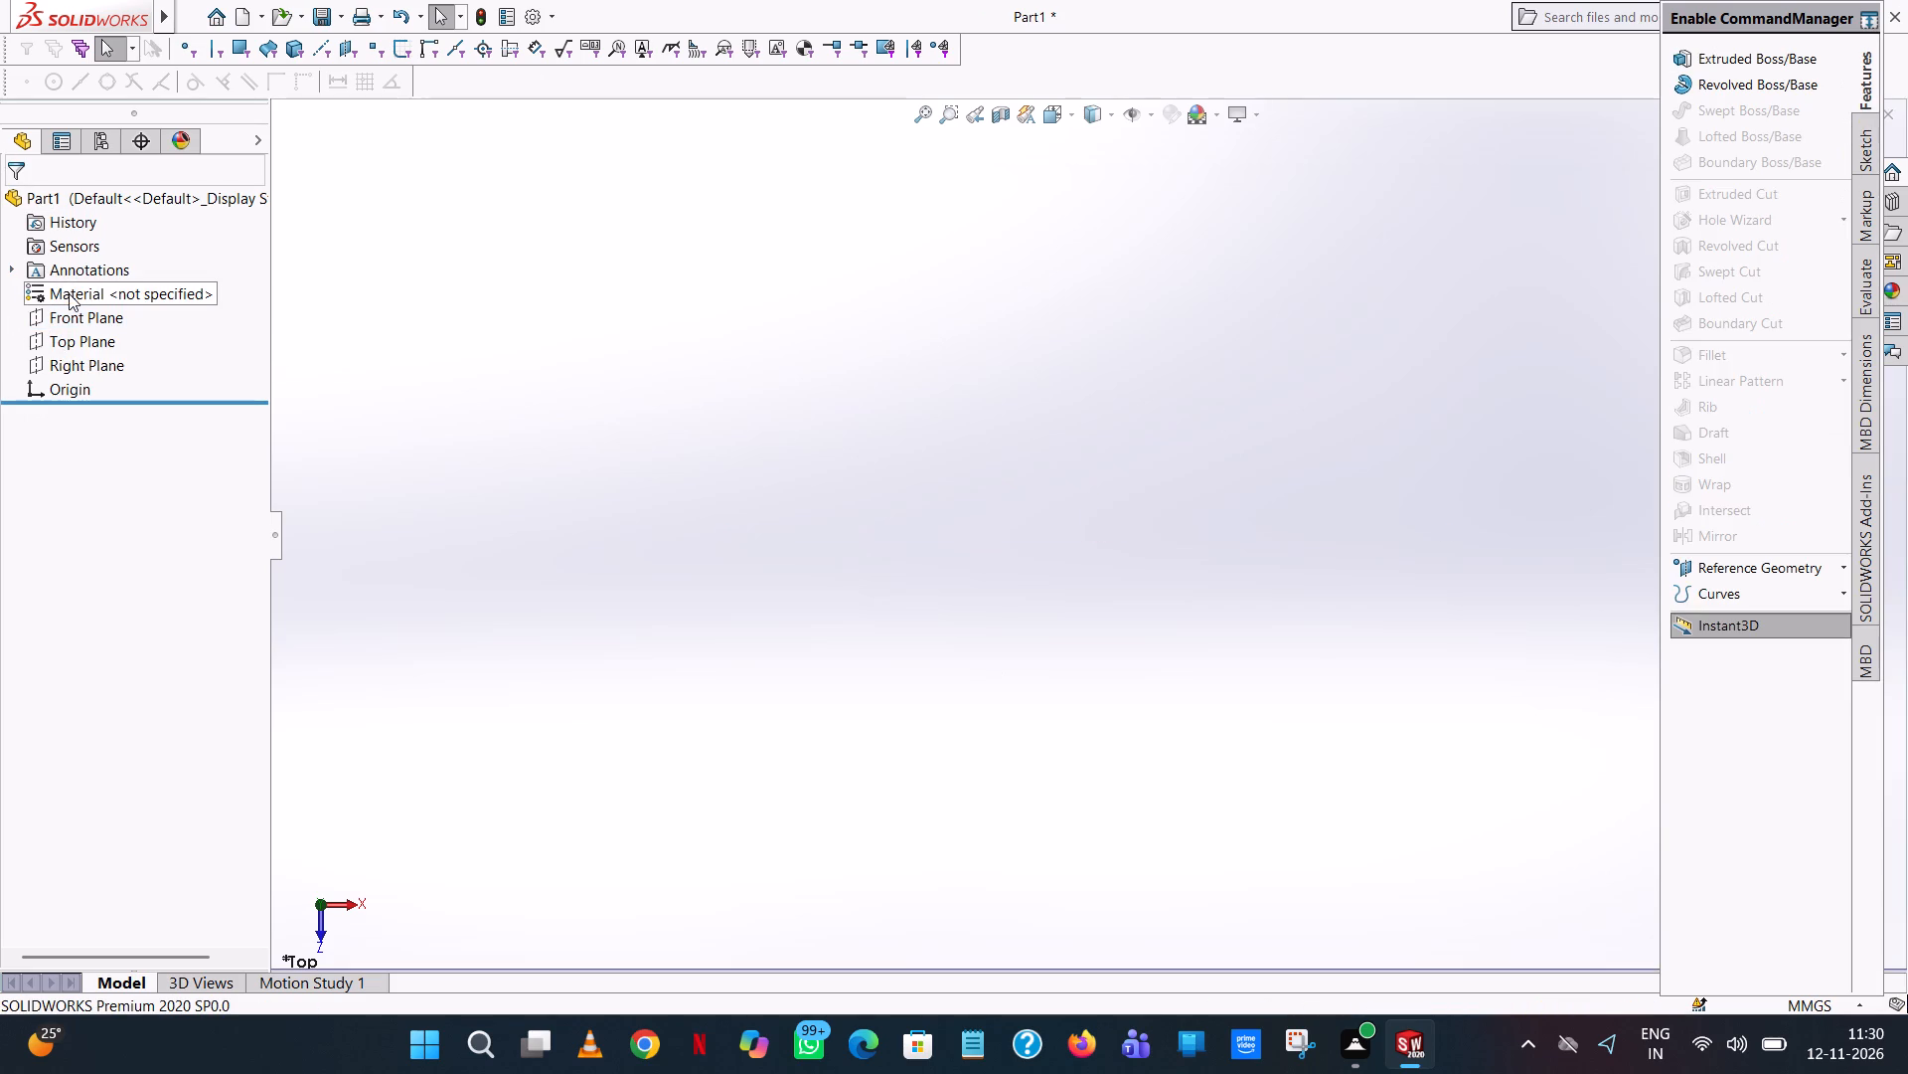
left_click(71, 323)
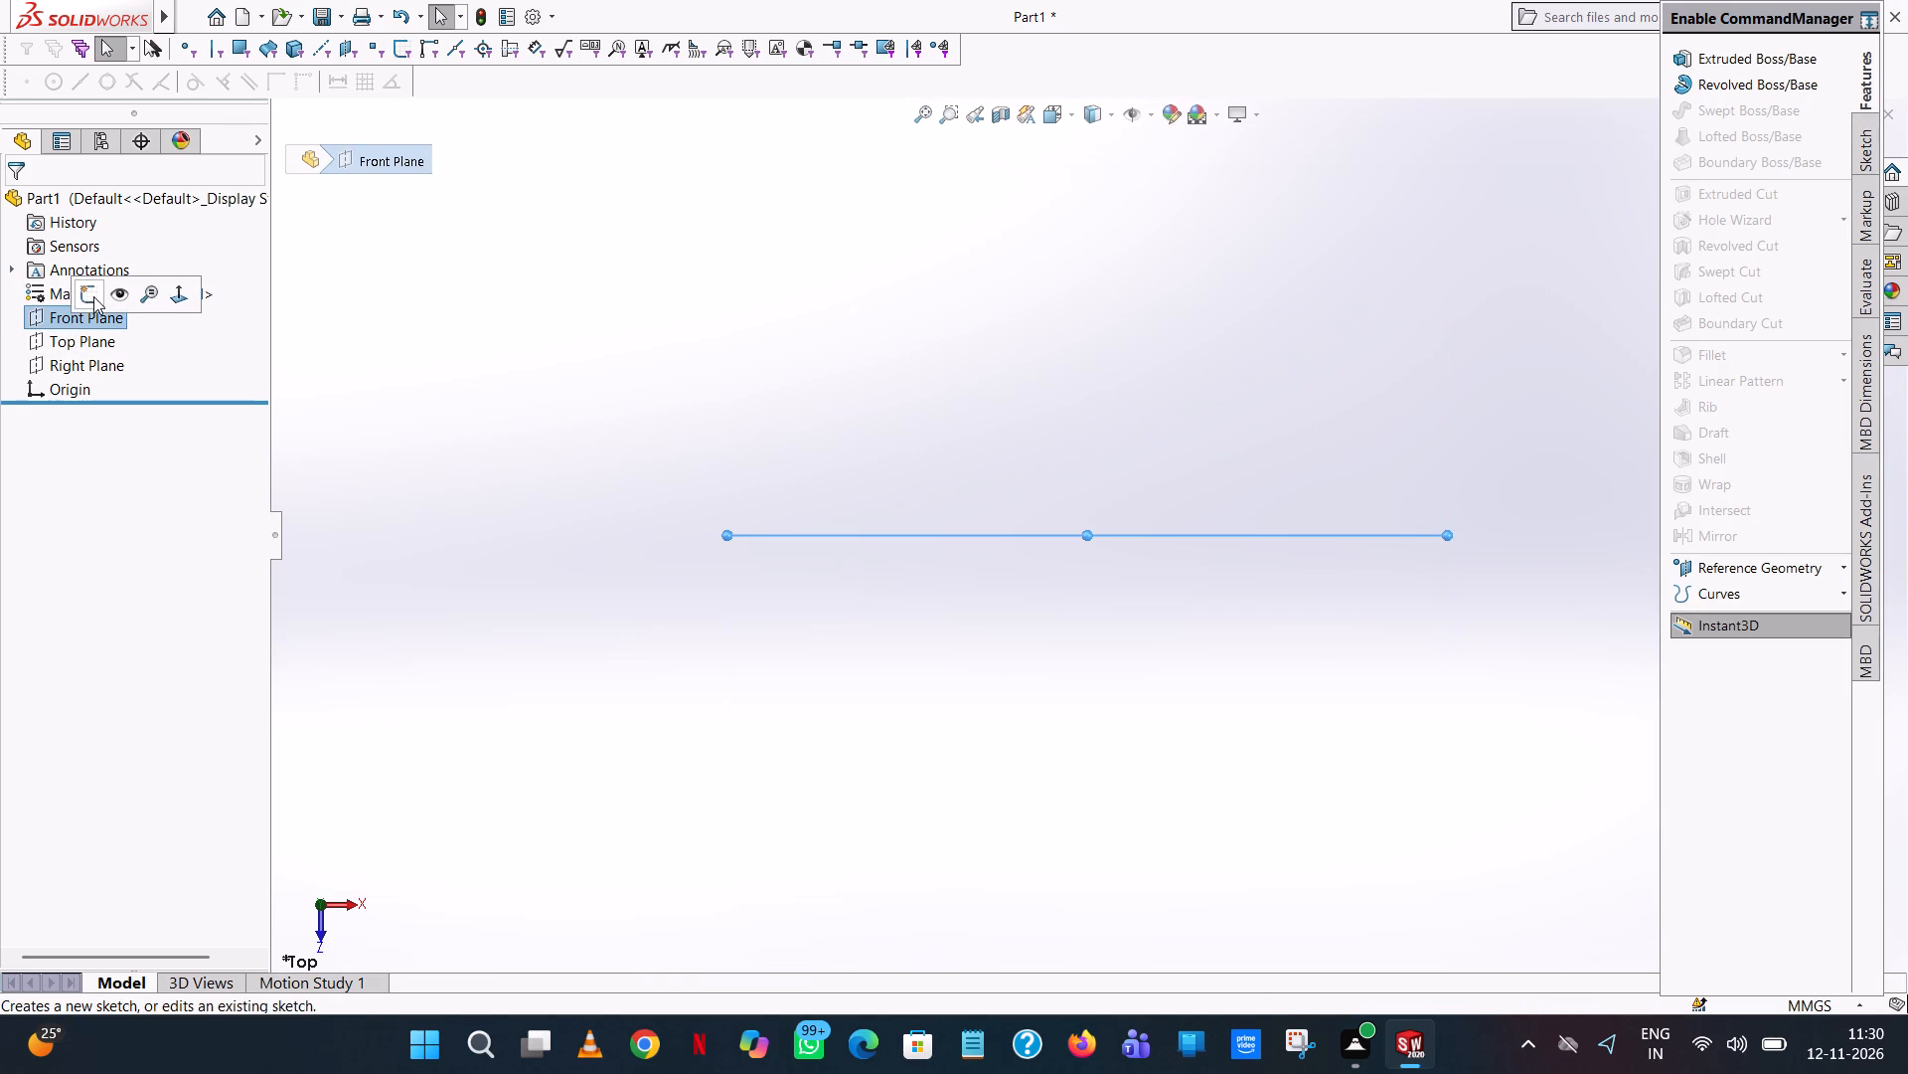
left_click(92, 296)
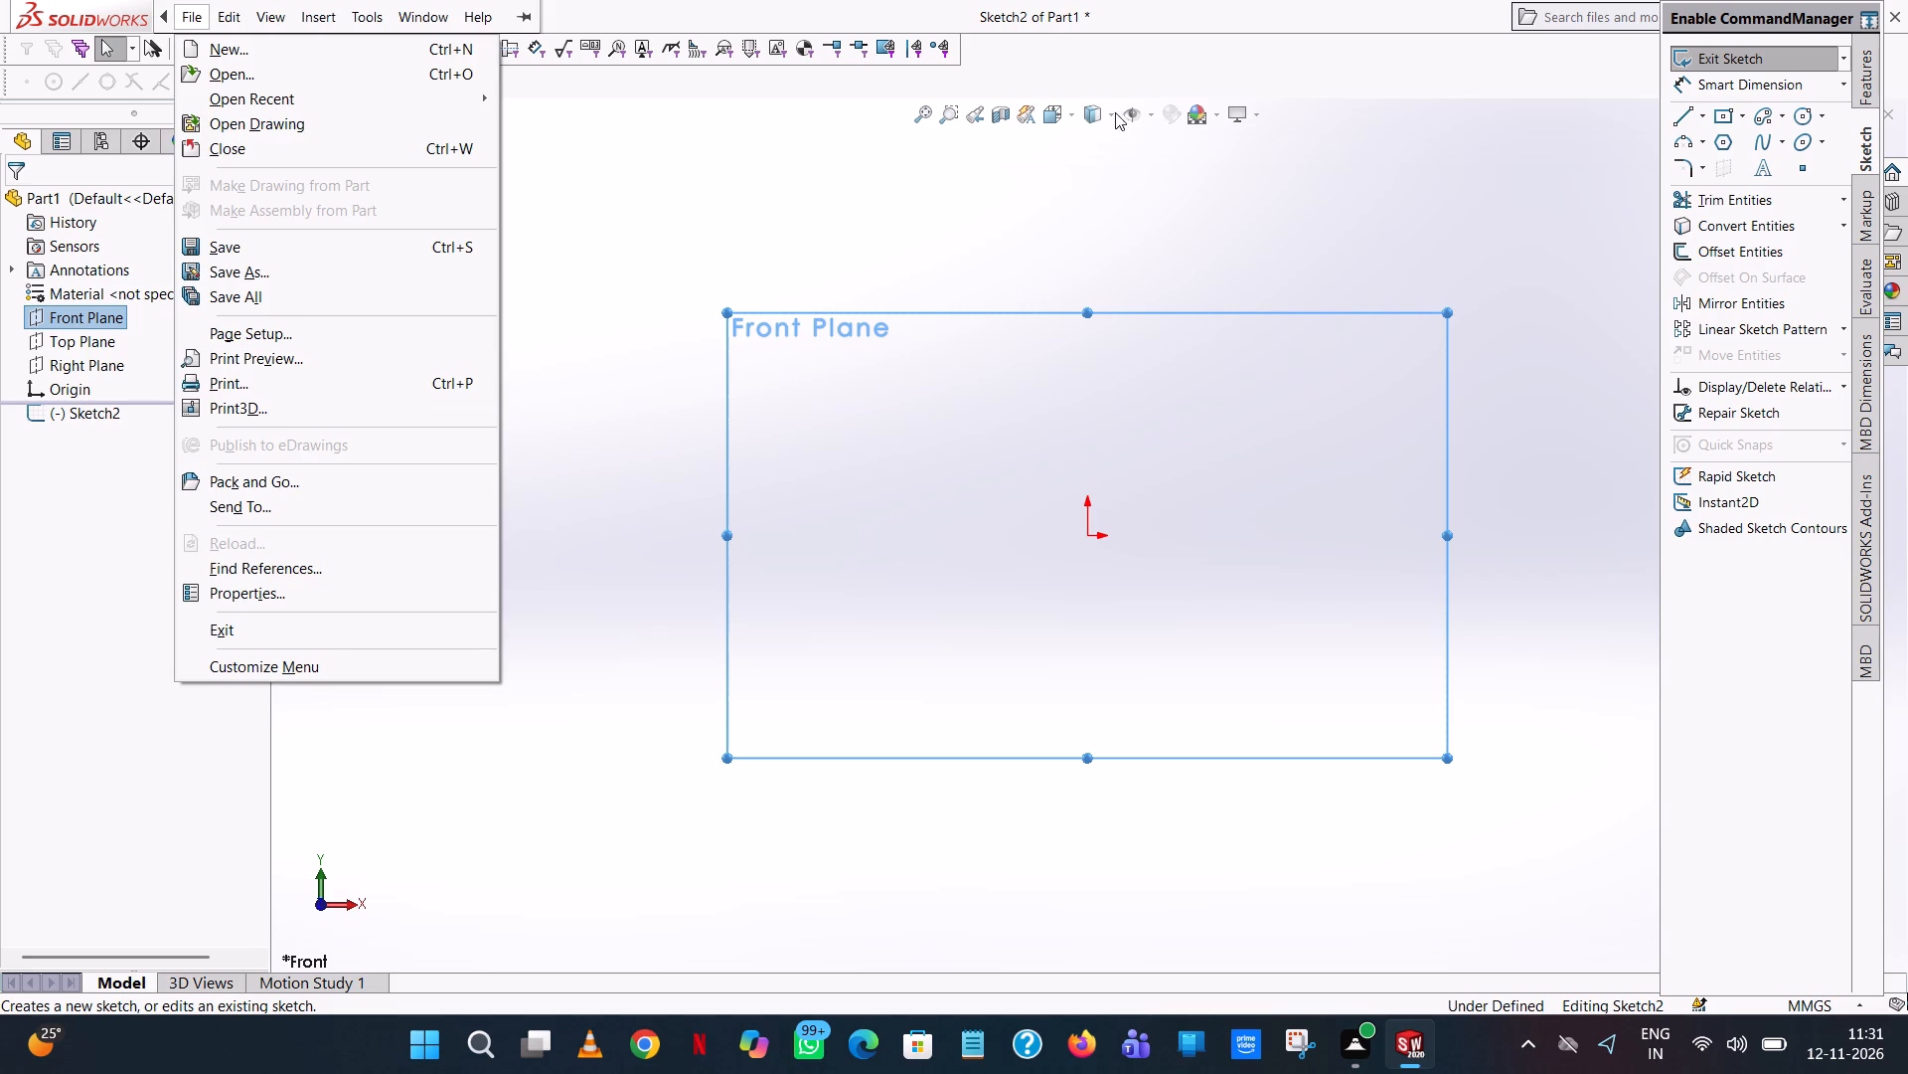
Sketch a circle centred on the origin with a radius of 30 mm.
left_click(1798, 112)
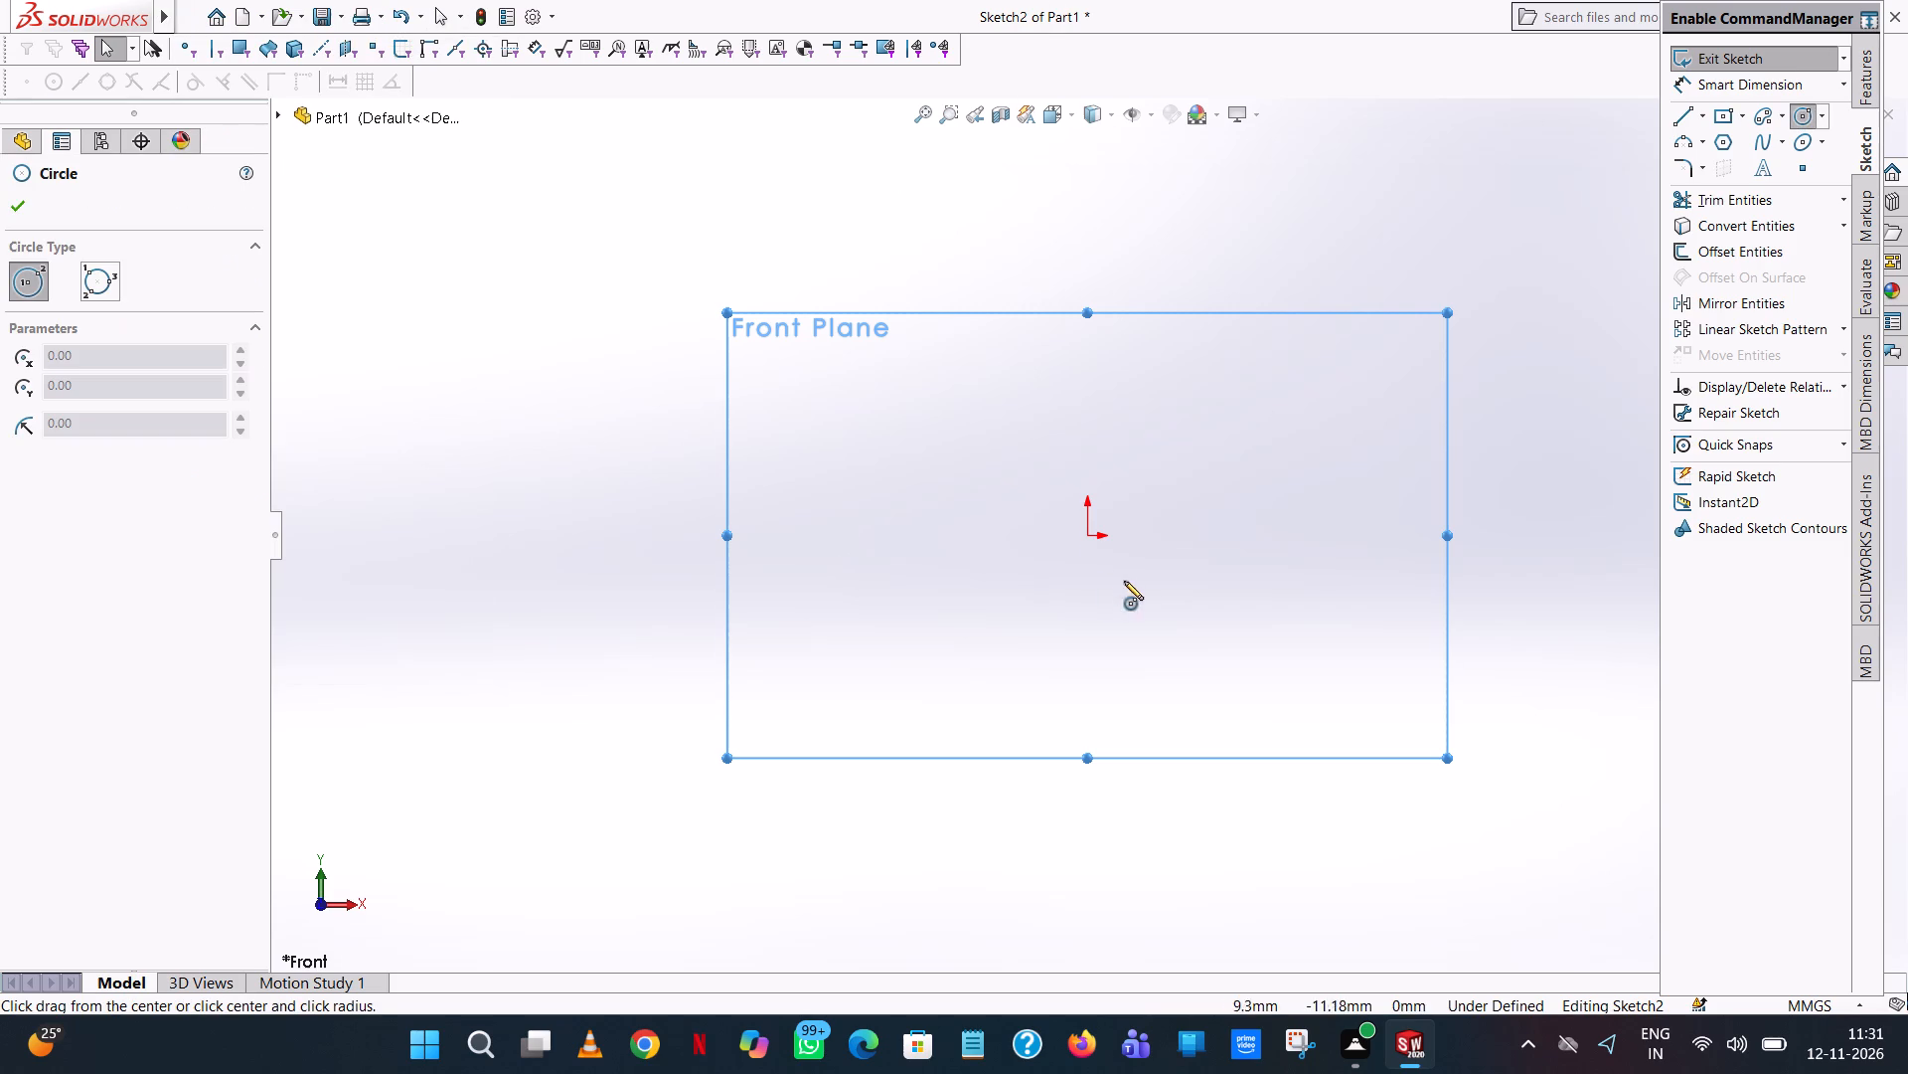
left_click(1089, 539)
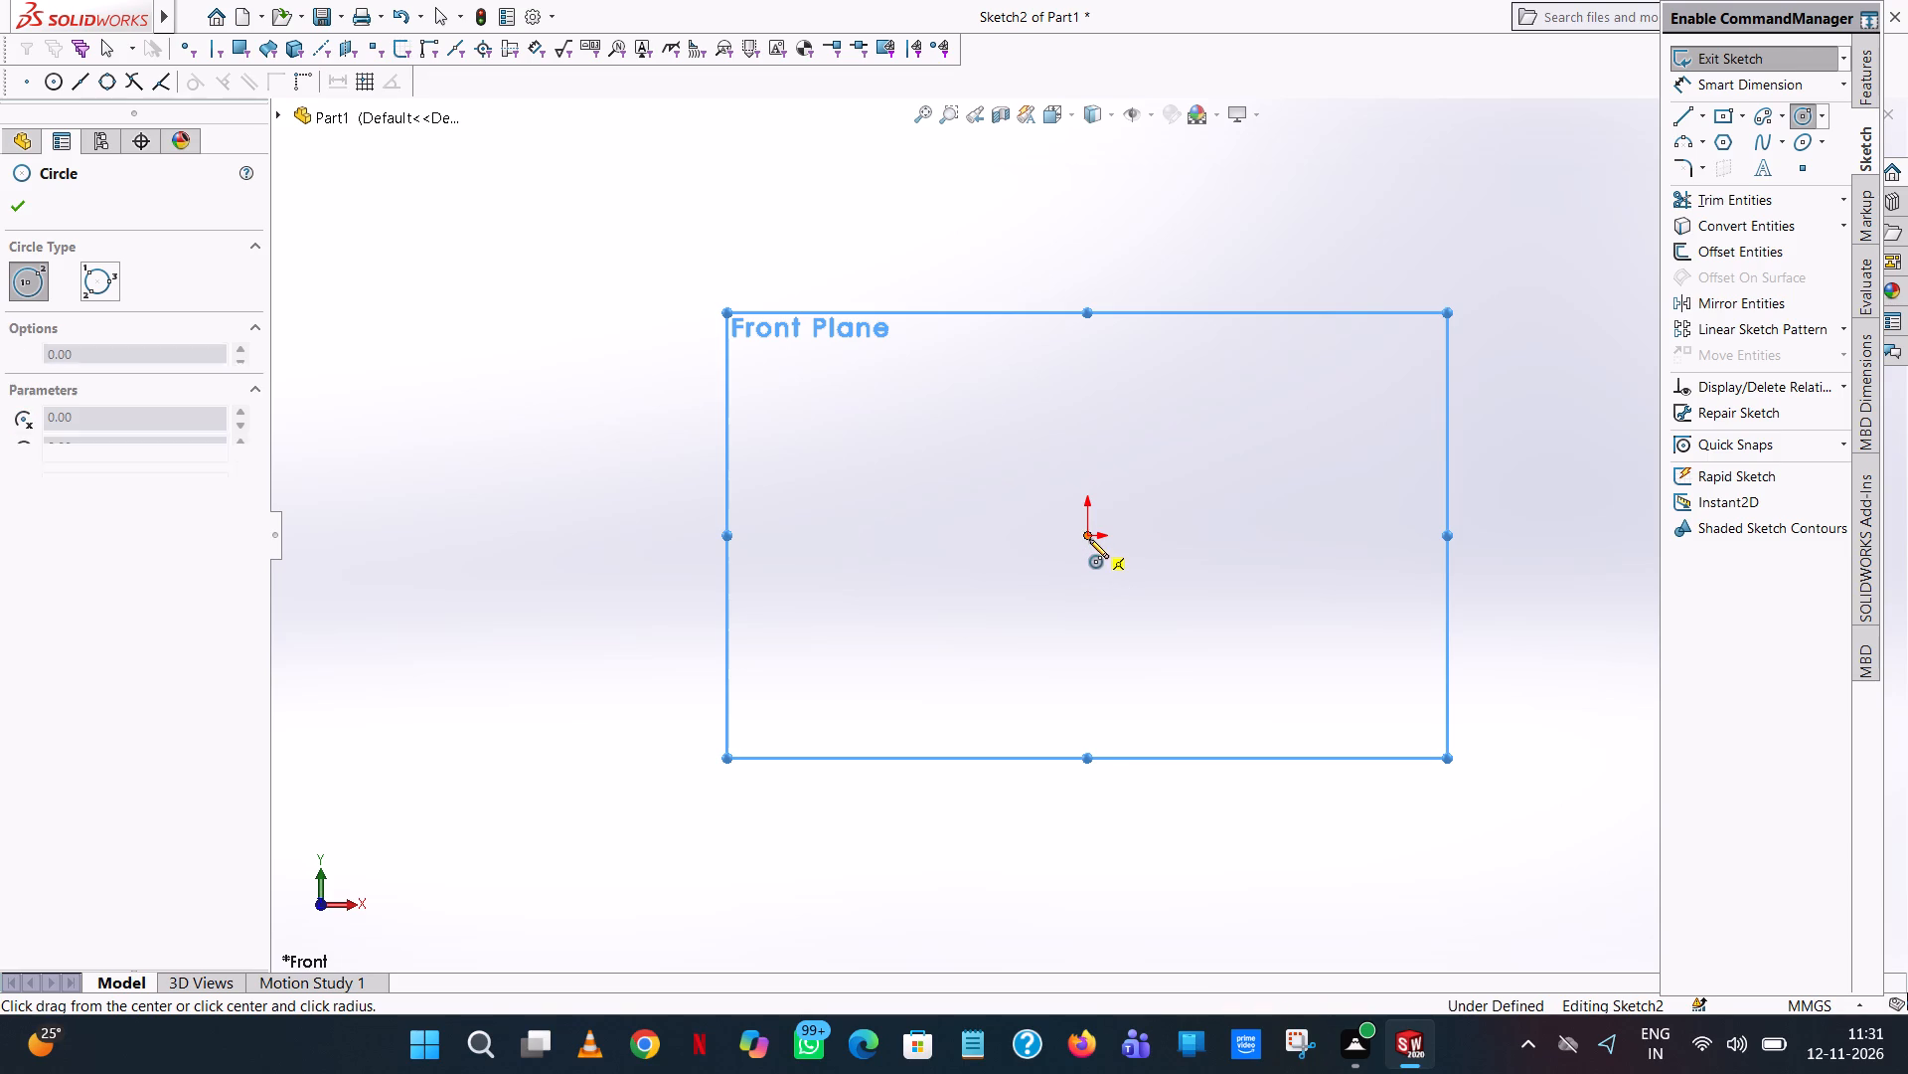
left_click(1089, 365)
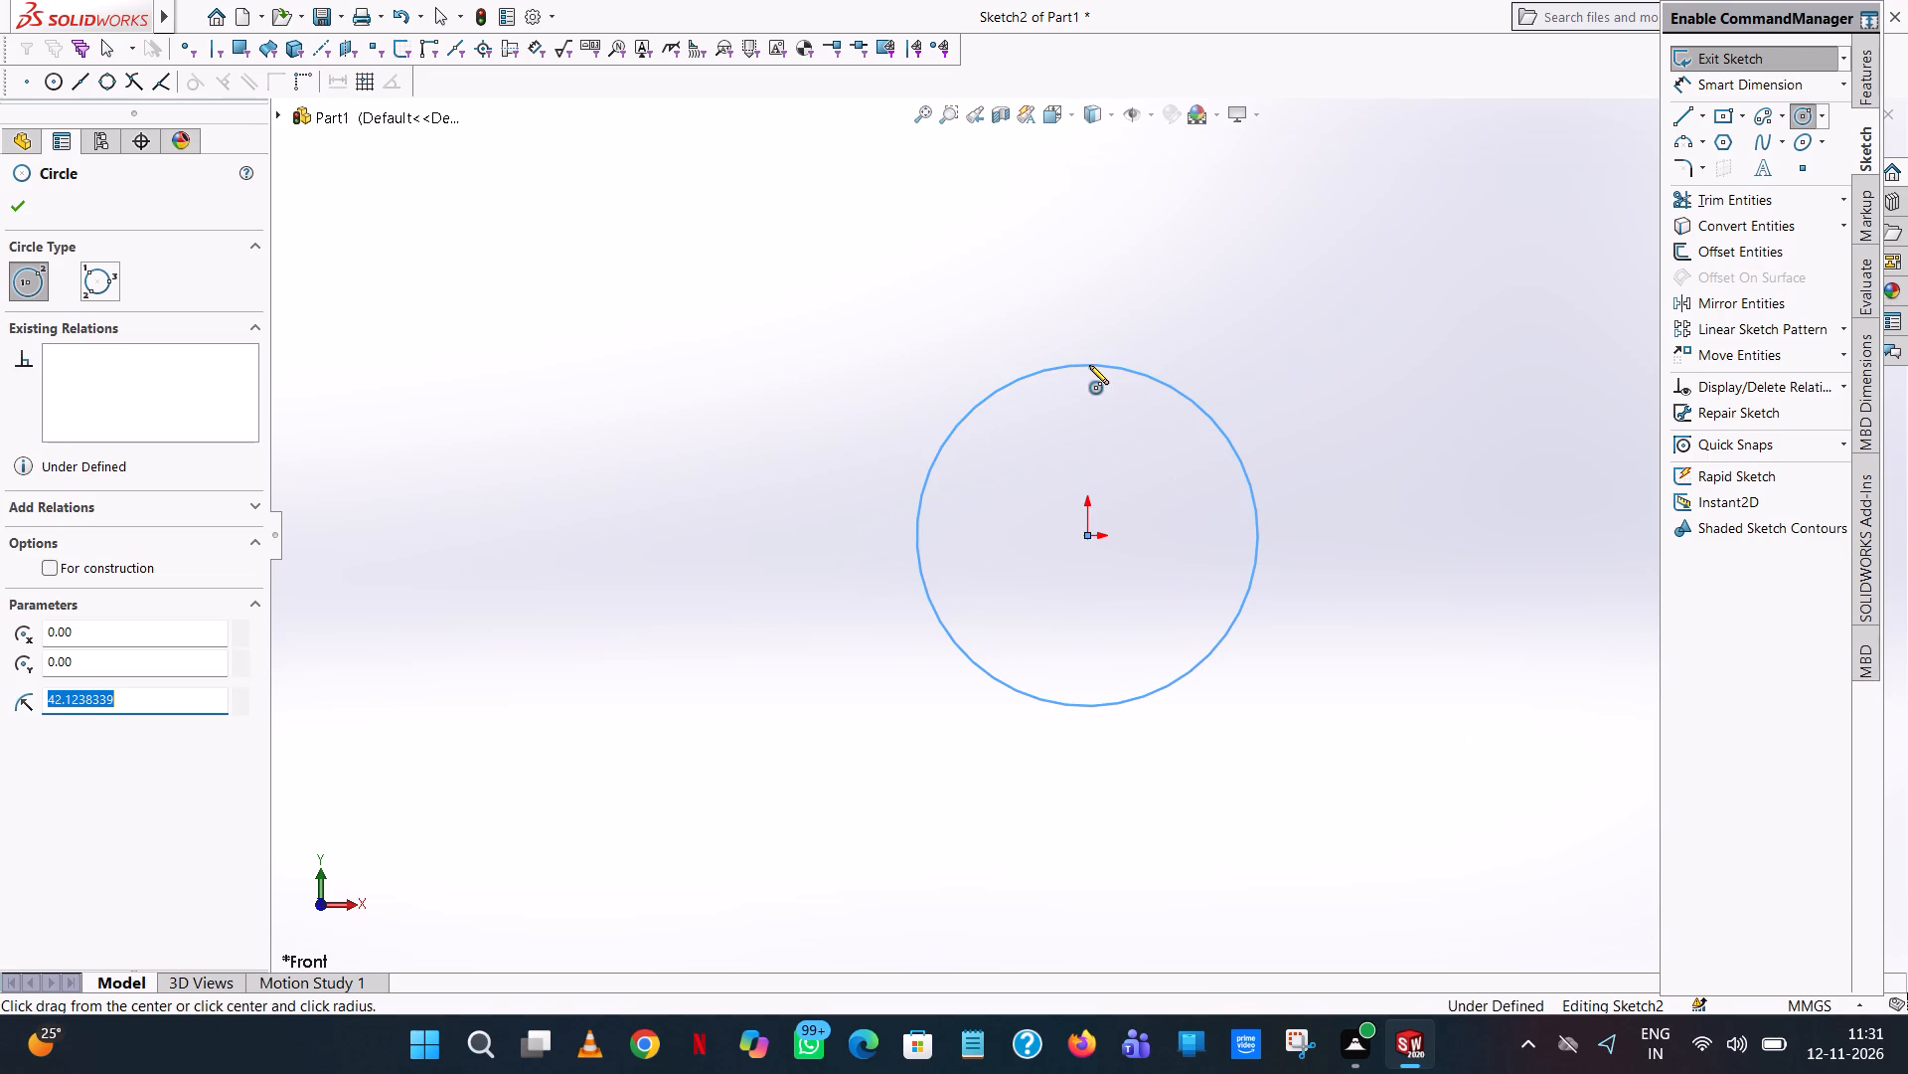
type("30")
key("Return")
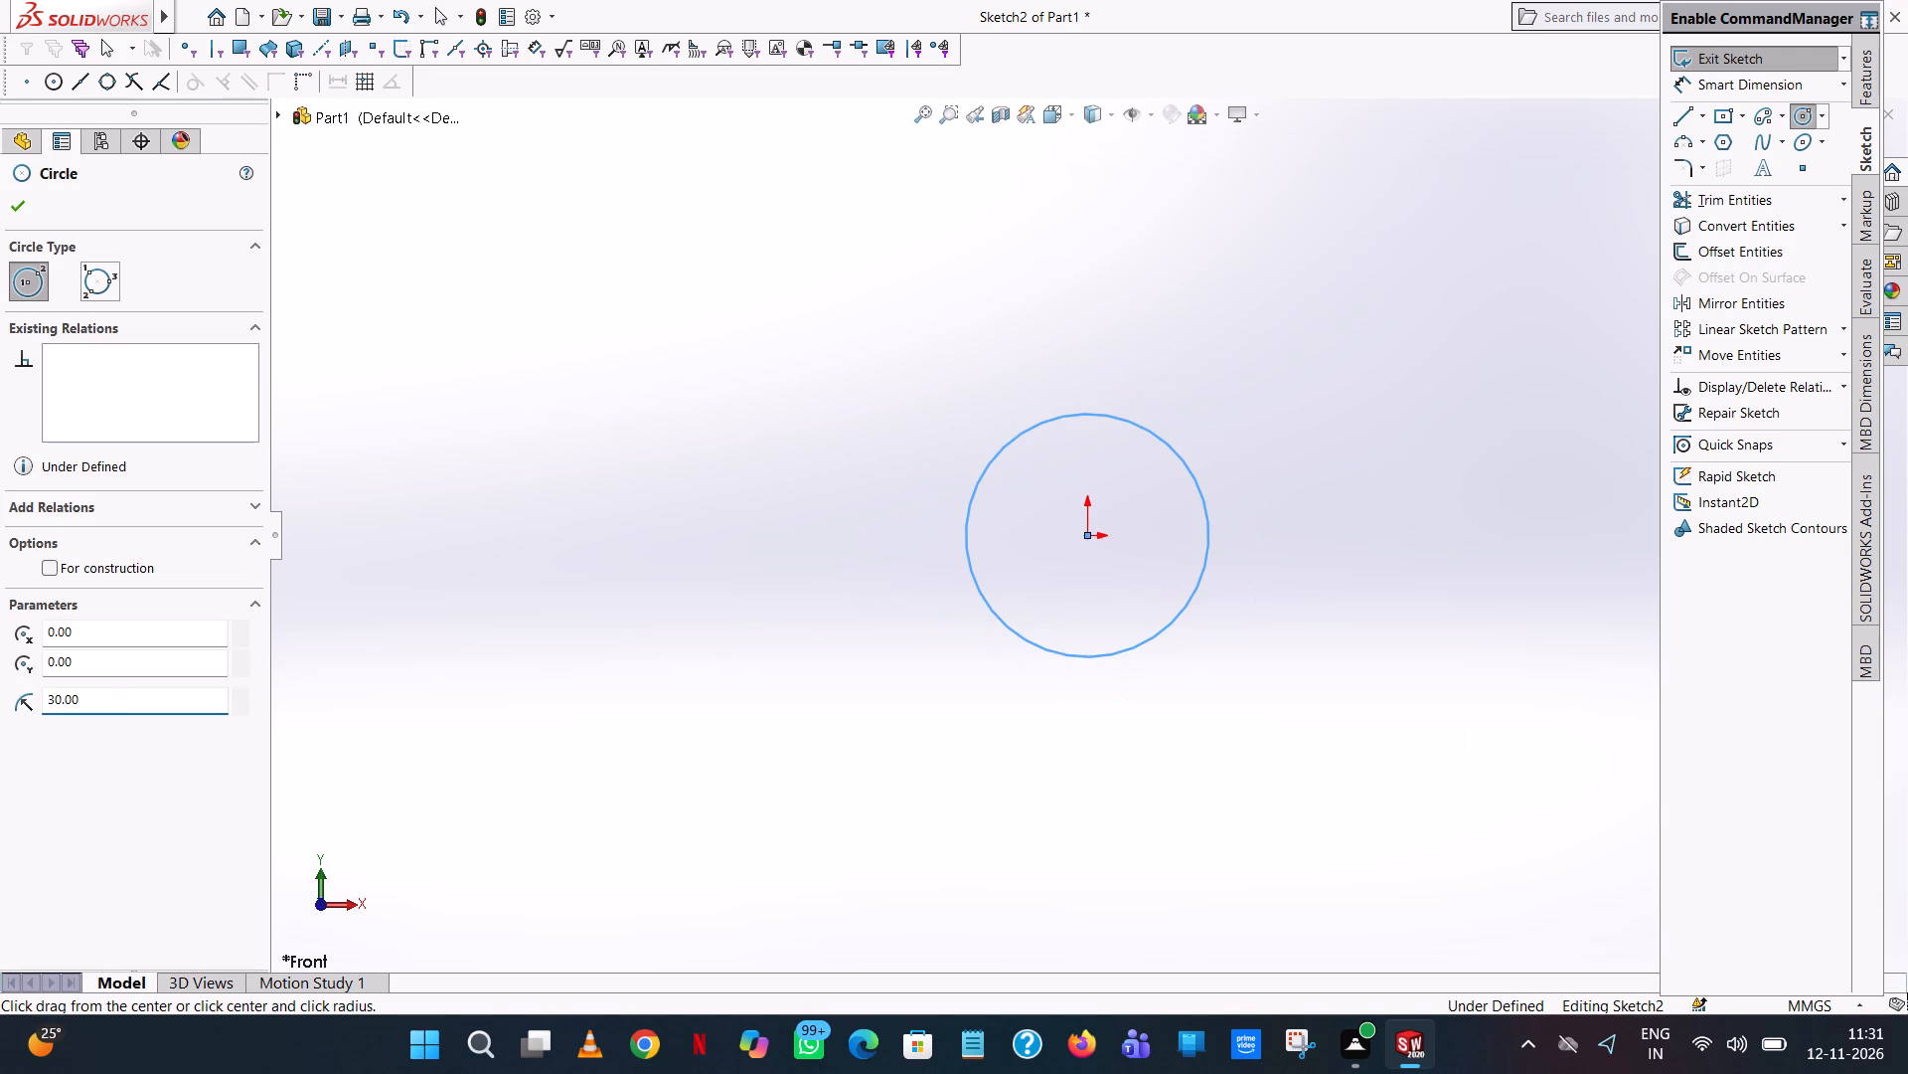
right_click(1086, 365)
left_click(1123, 379)
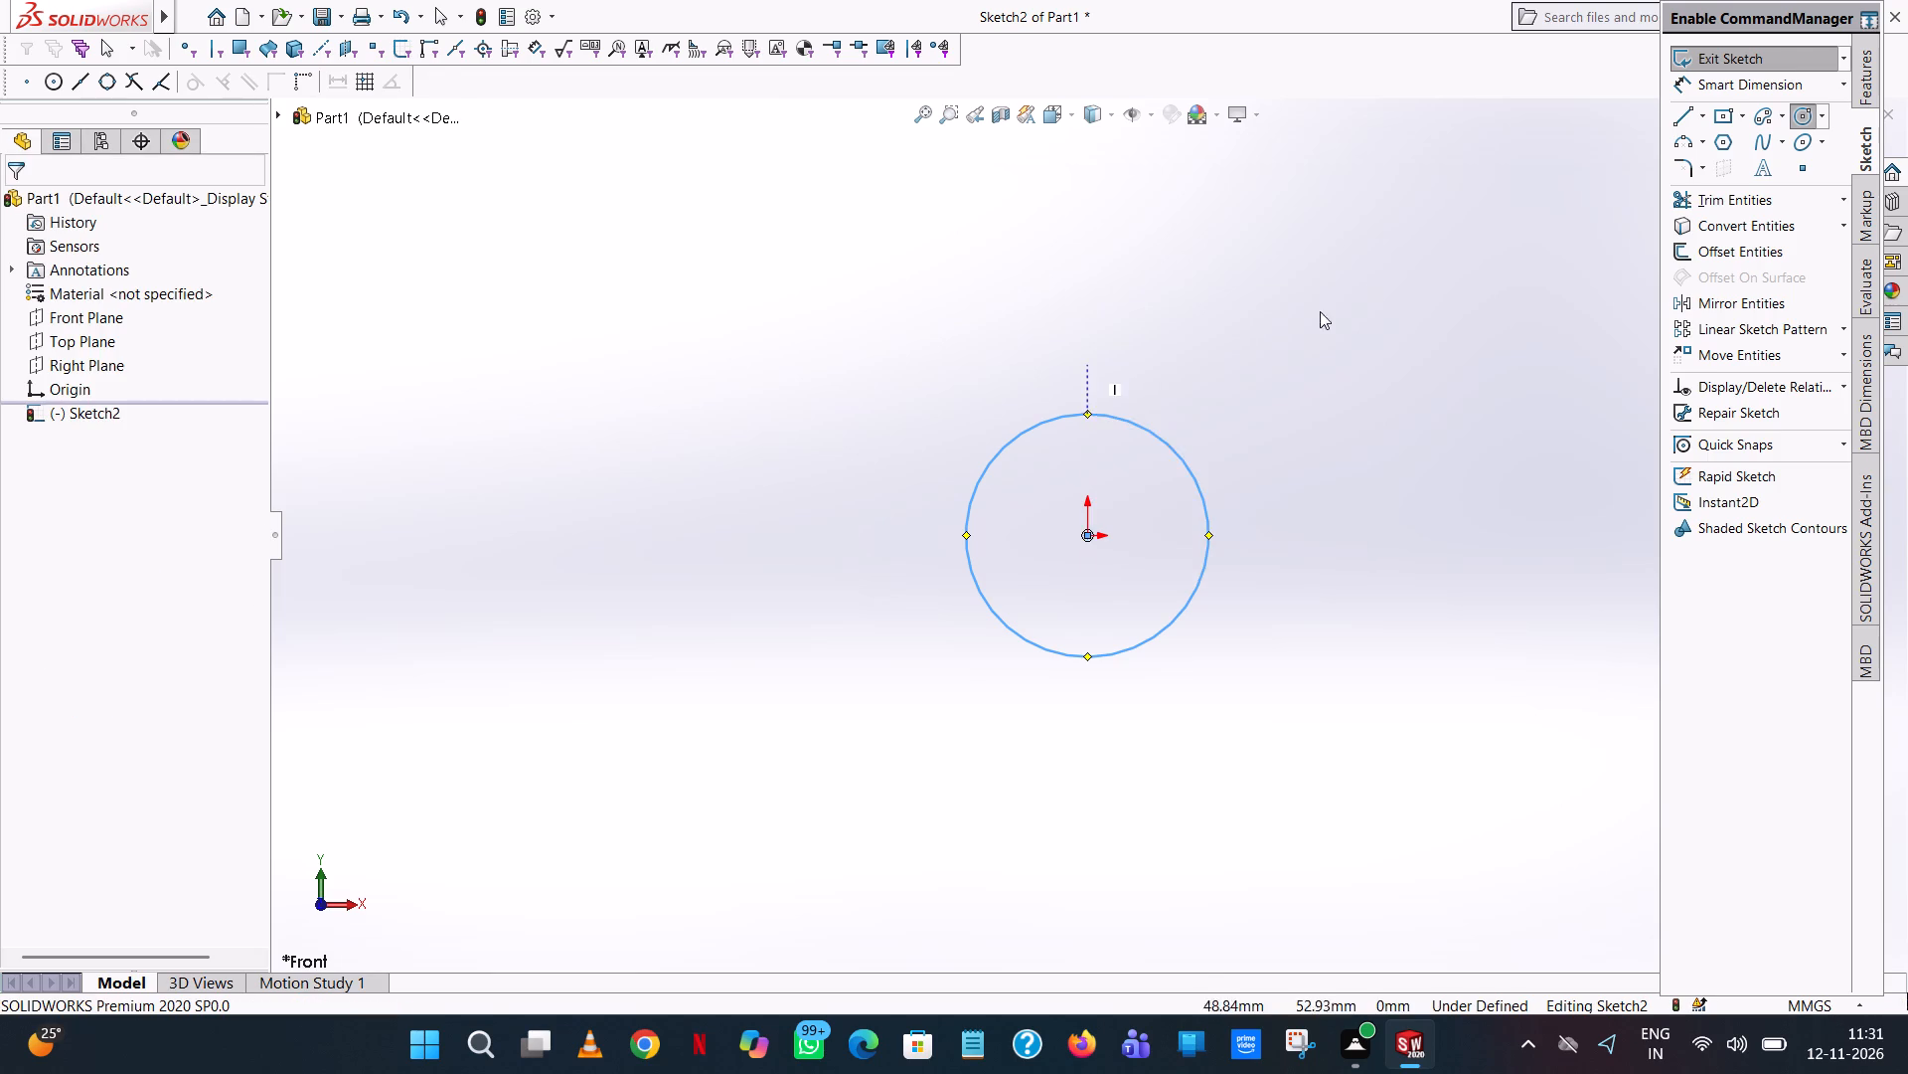
left_click(1328, 308)
Dimension the circle's diameter as 60 mm.
left_click(1813, 82)
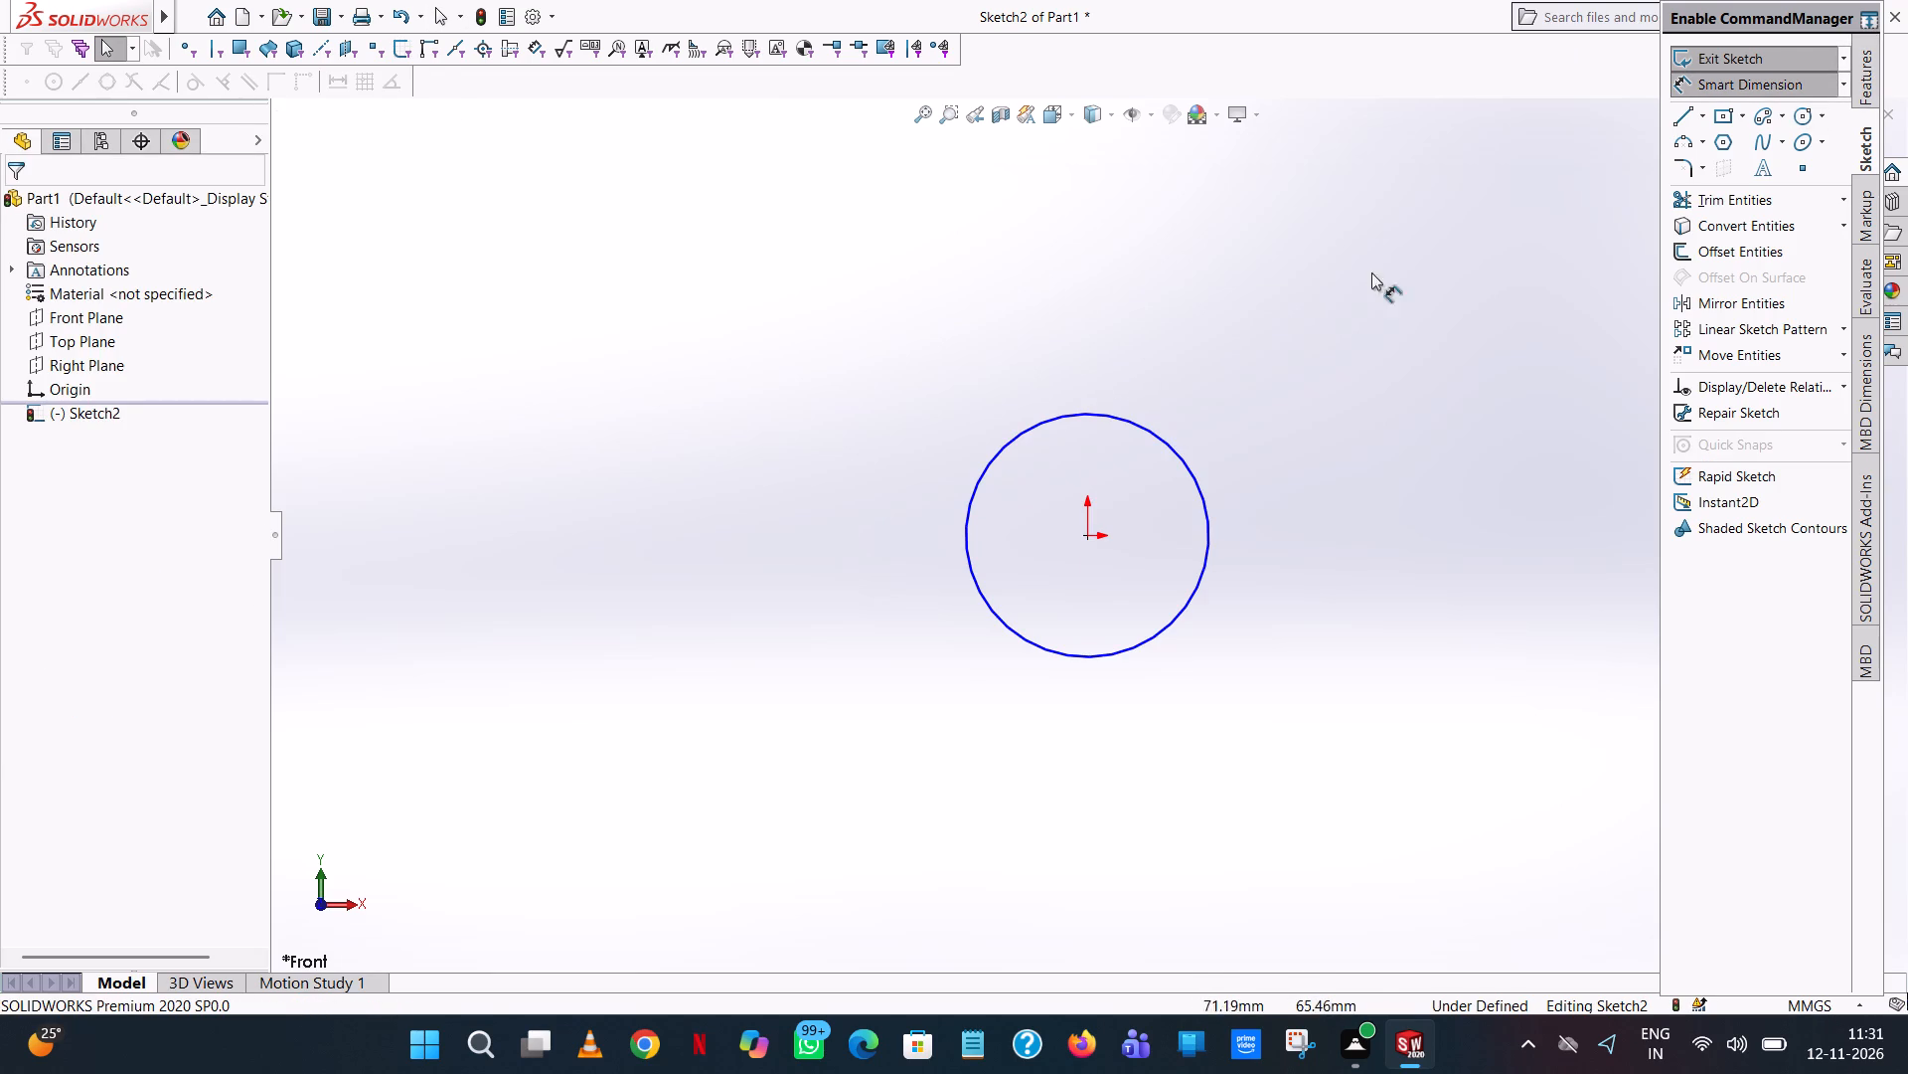
left_click(1051, 421)
left_click(568, 431)
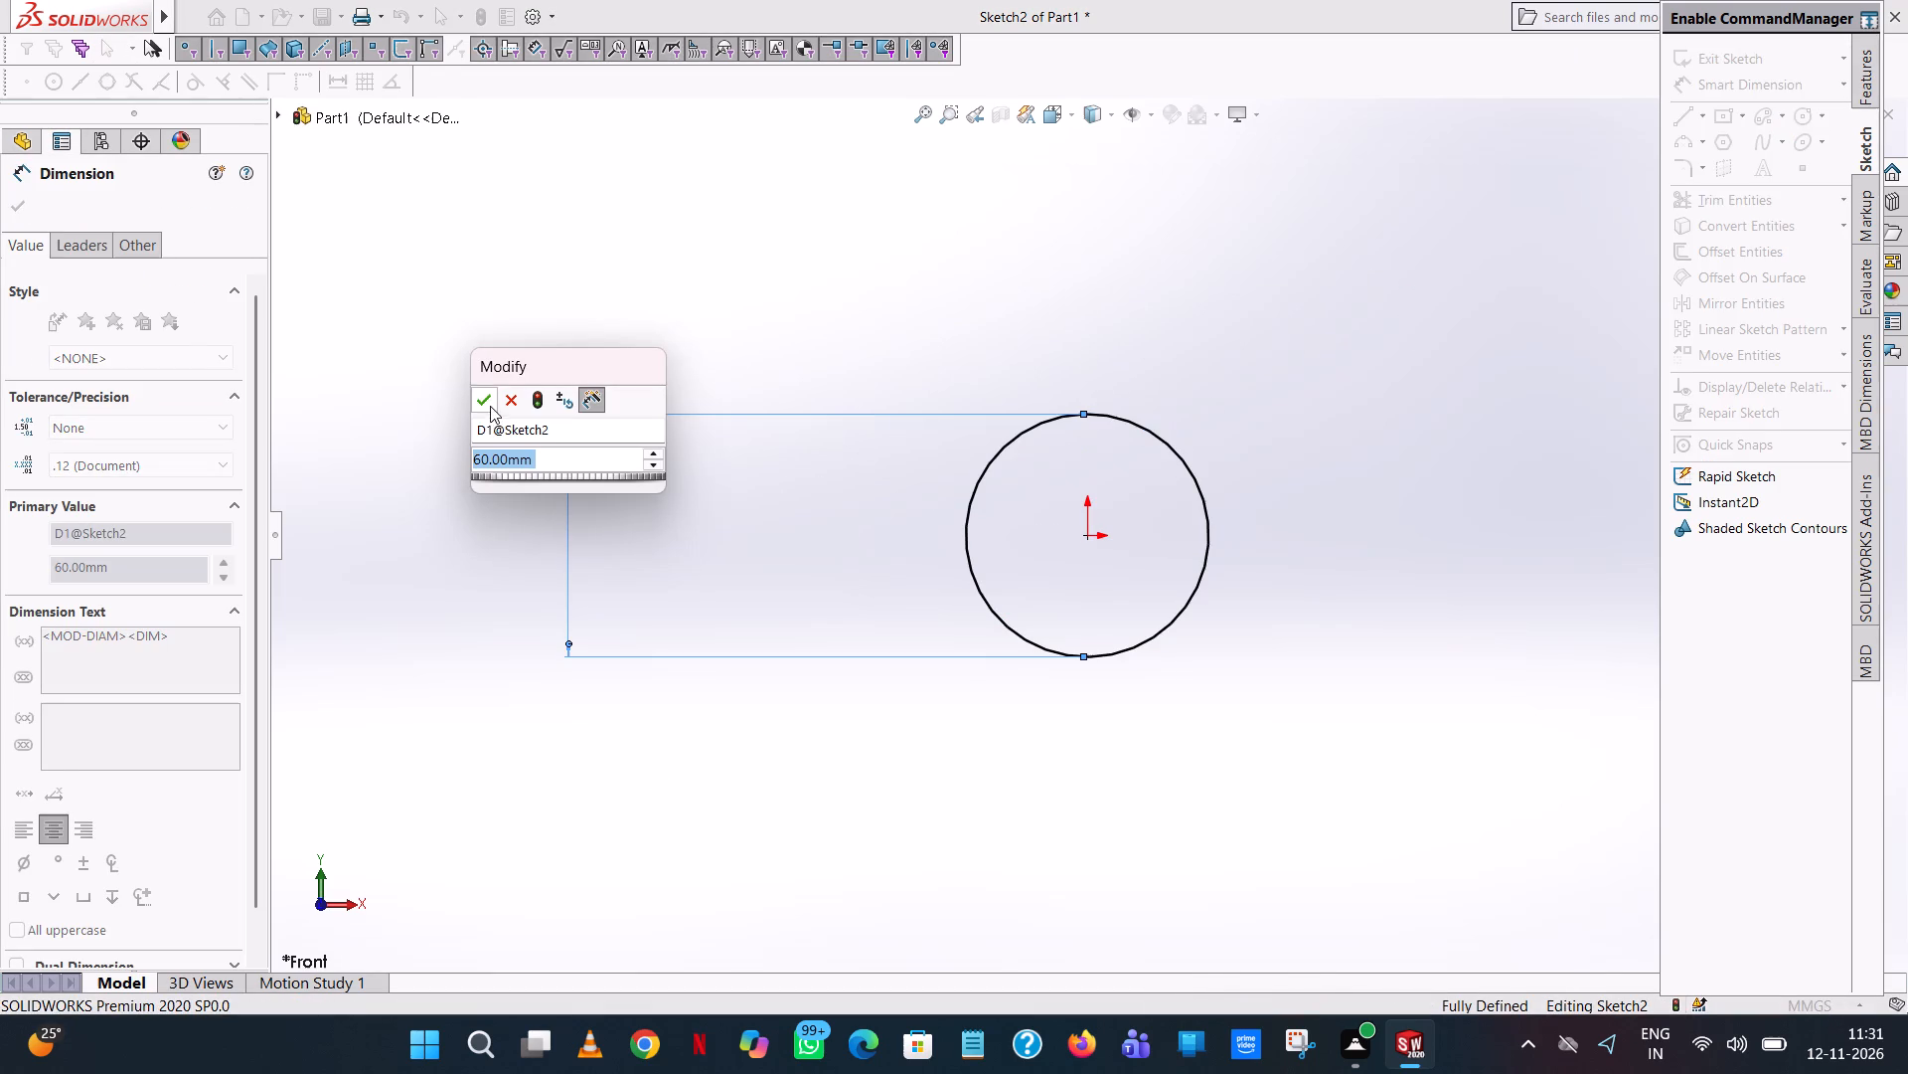
left_click(490, 406)
left_click(1269, 258)
Extrude the circle as a blind boss 24 mm deep from the sketch plane.
left_click(1870, 63)
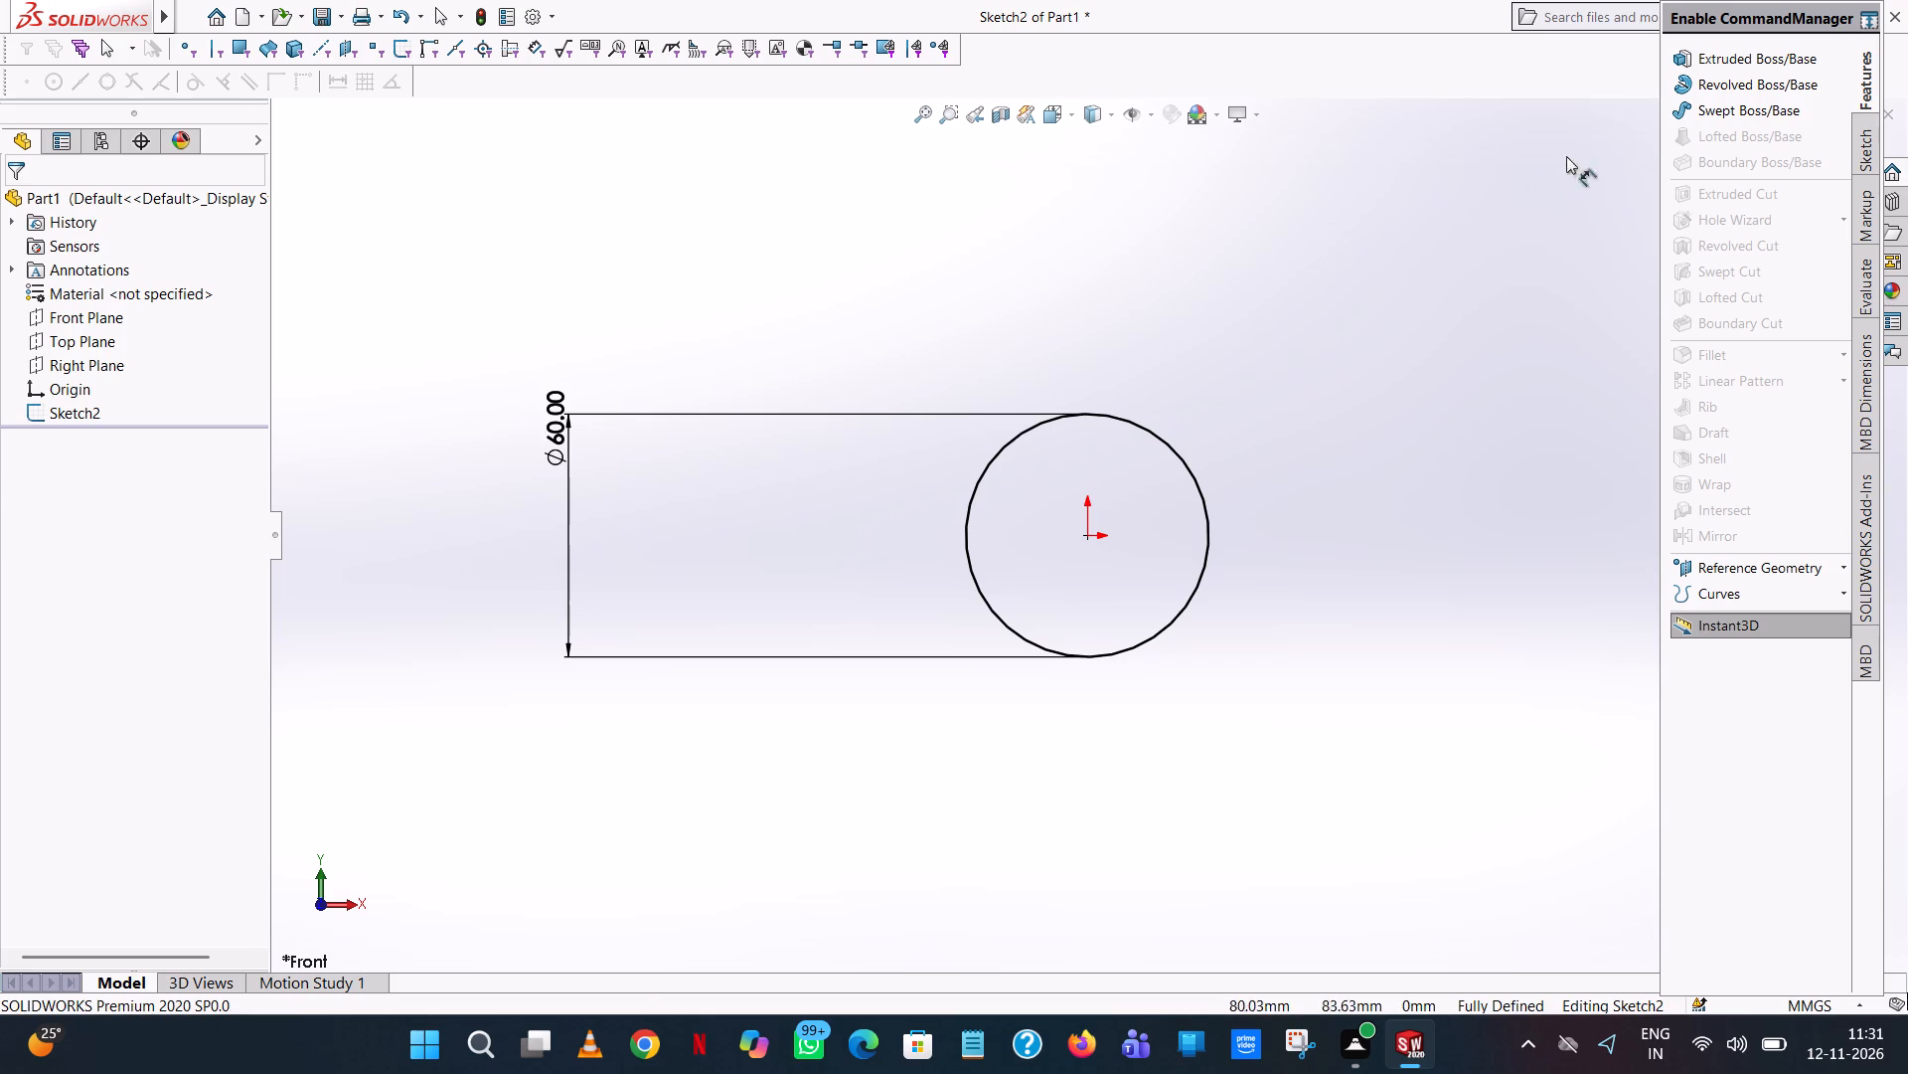
left_click(1759, 68)
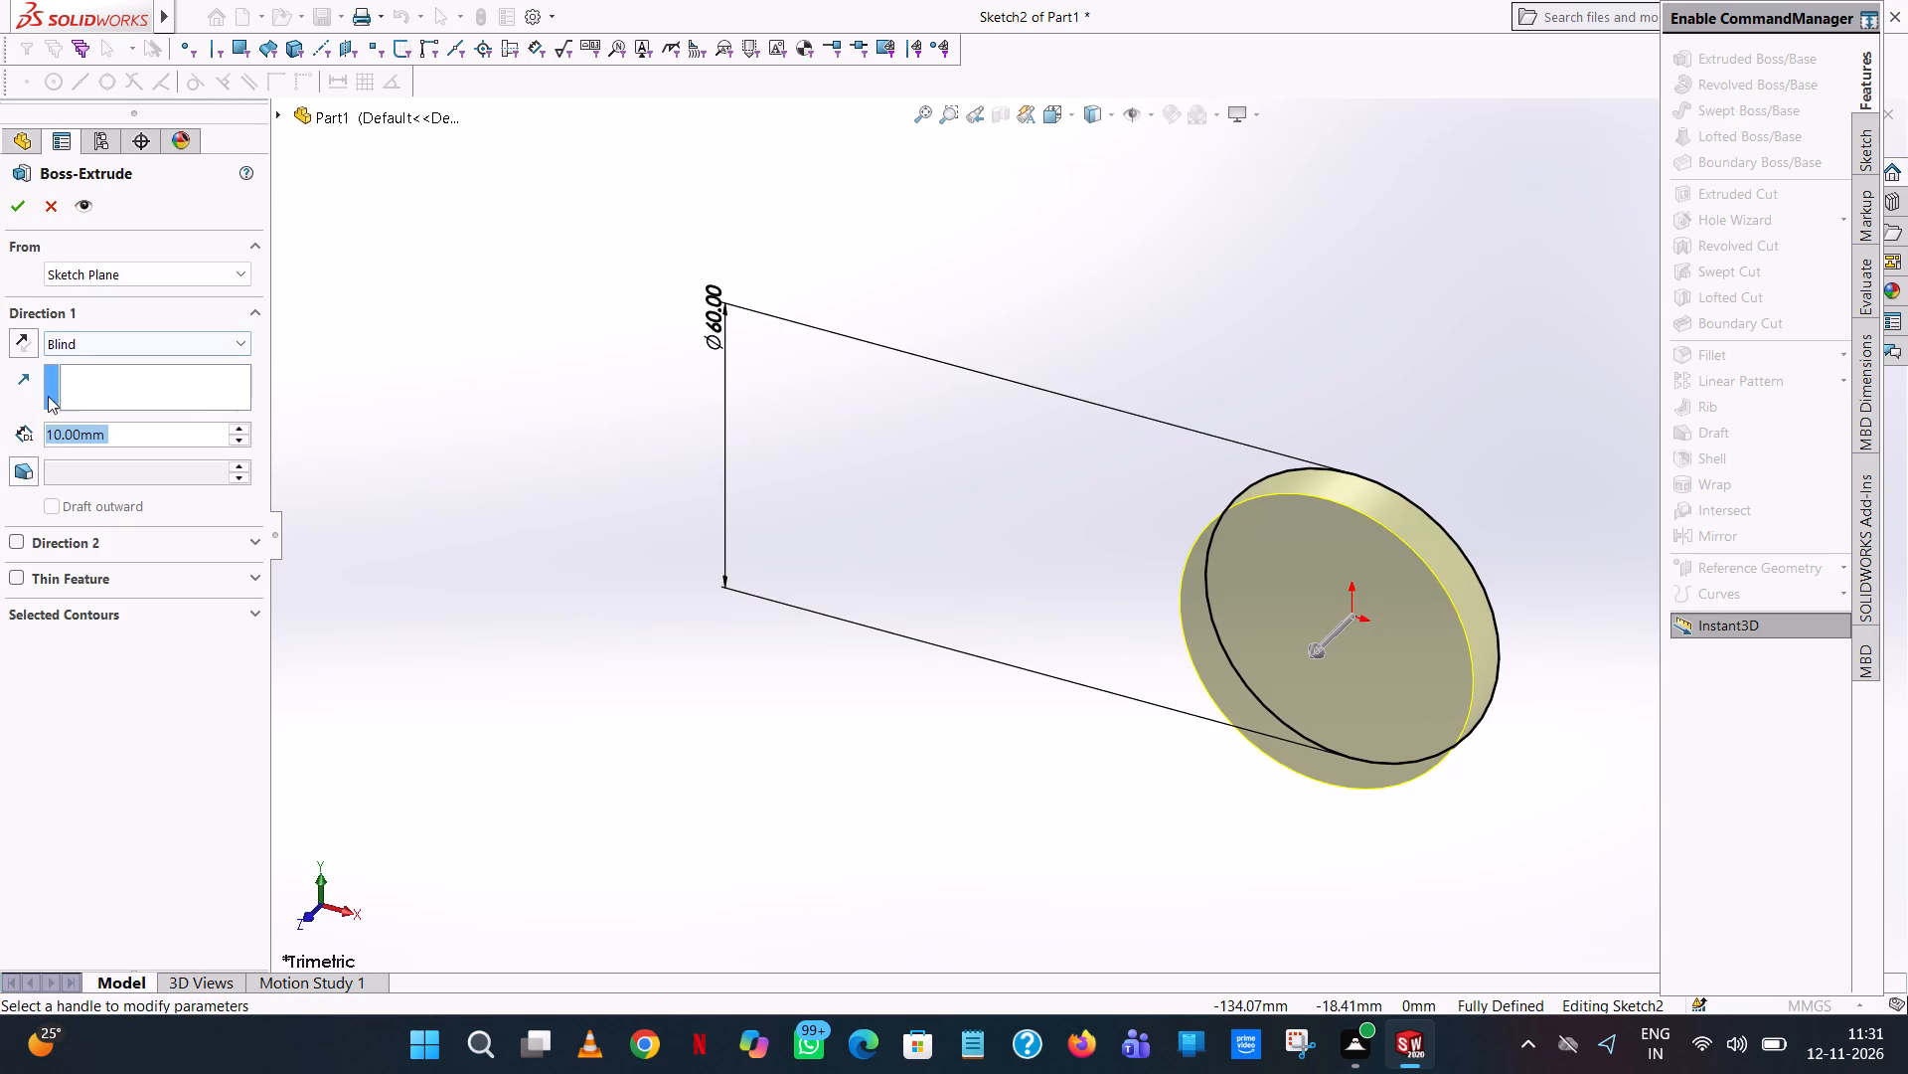
key("2")
key("4")
key("Return")
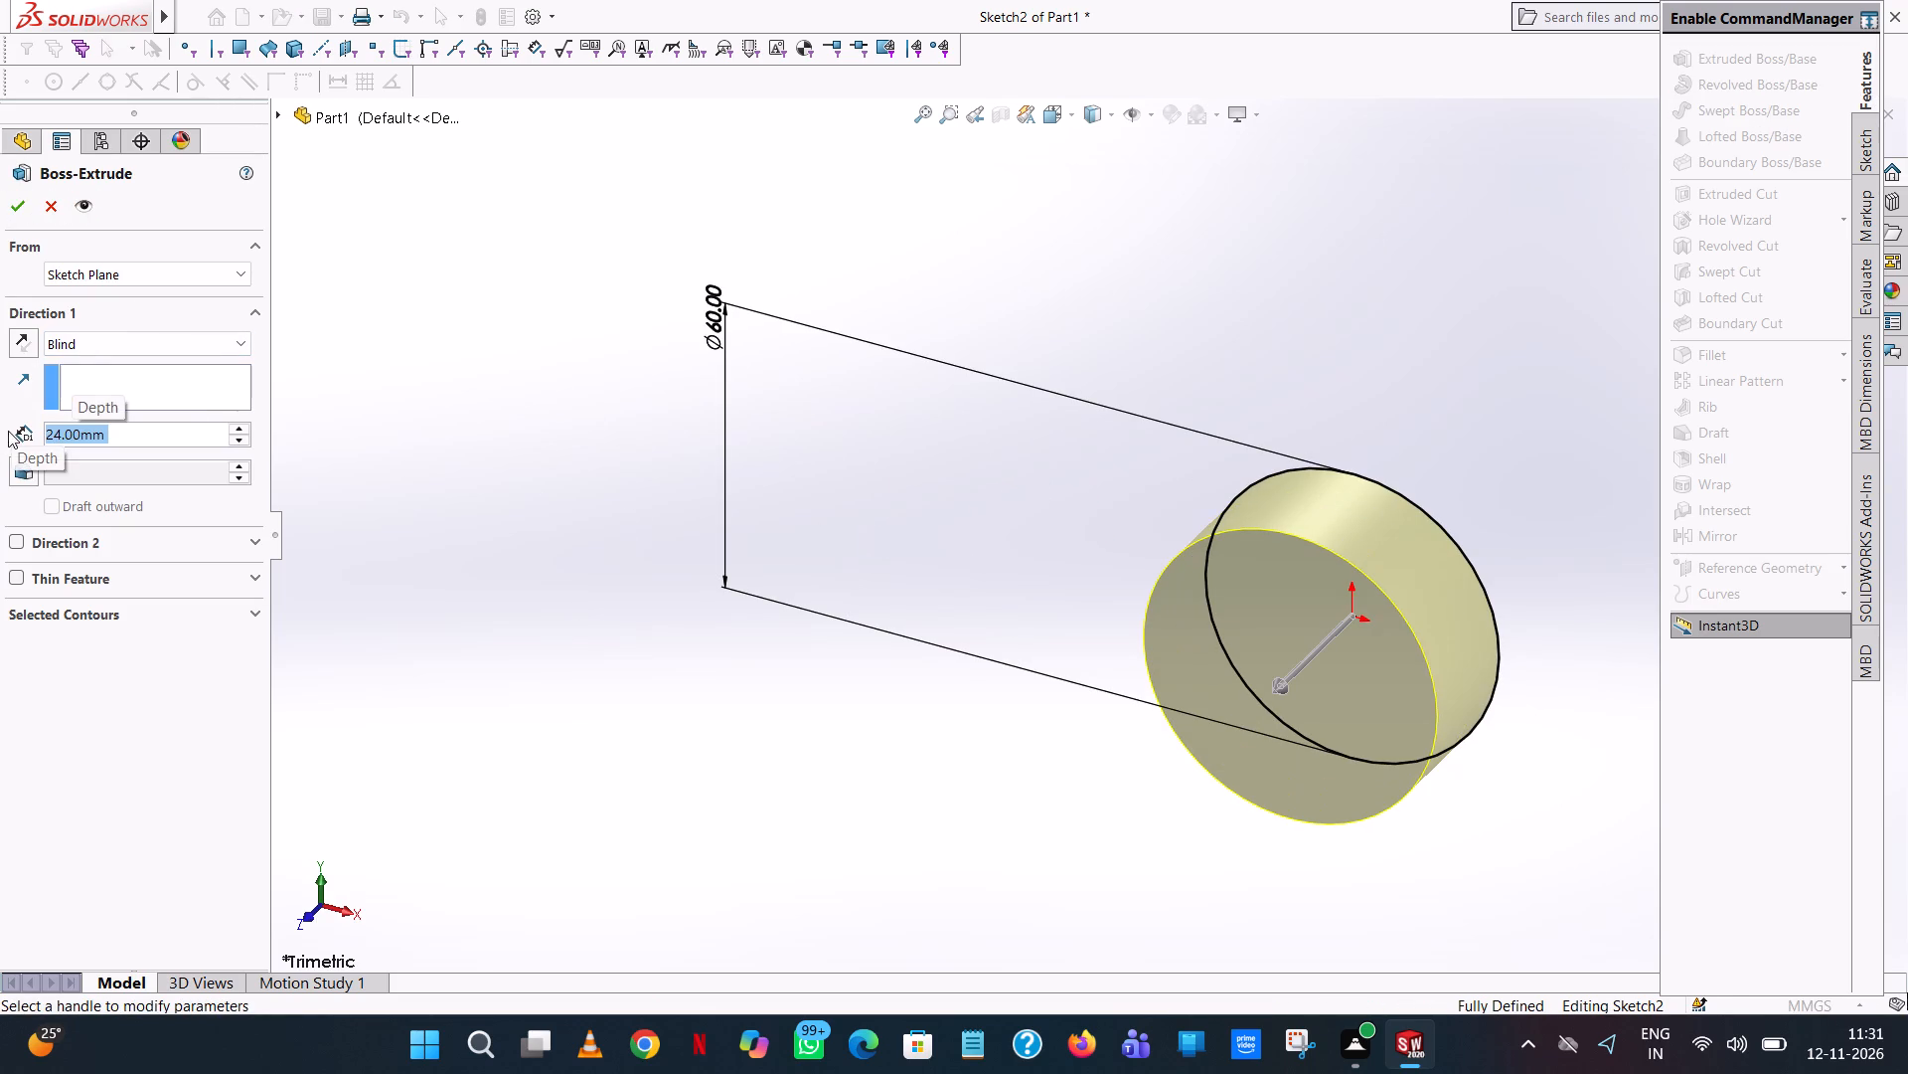
left_click(19, 216)
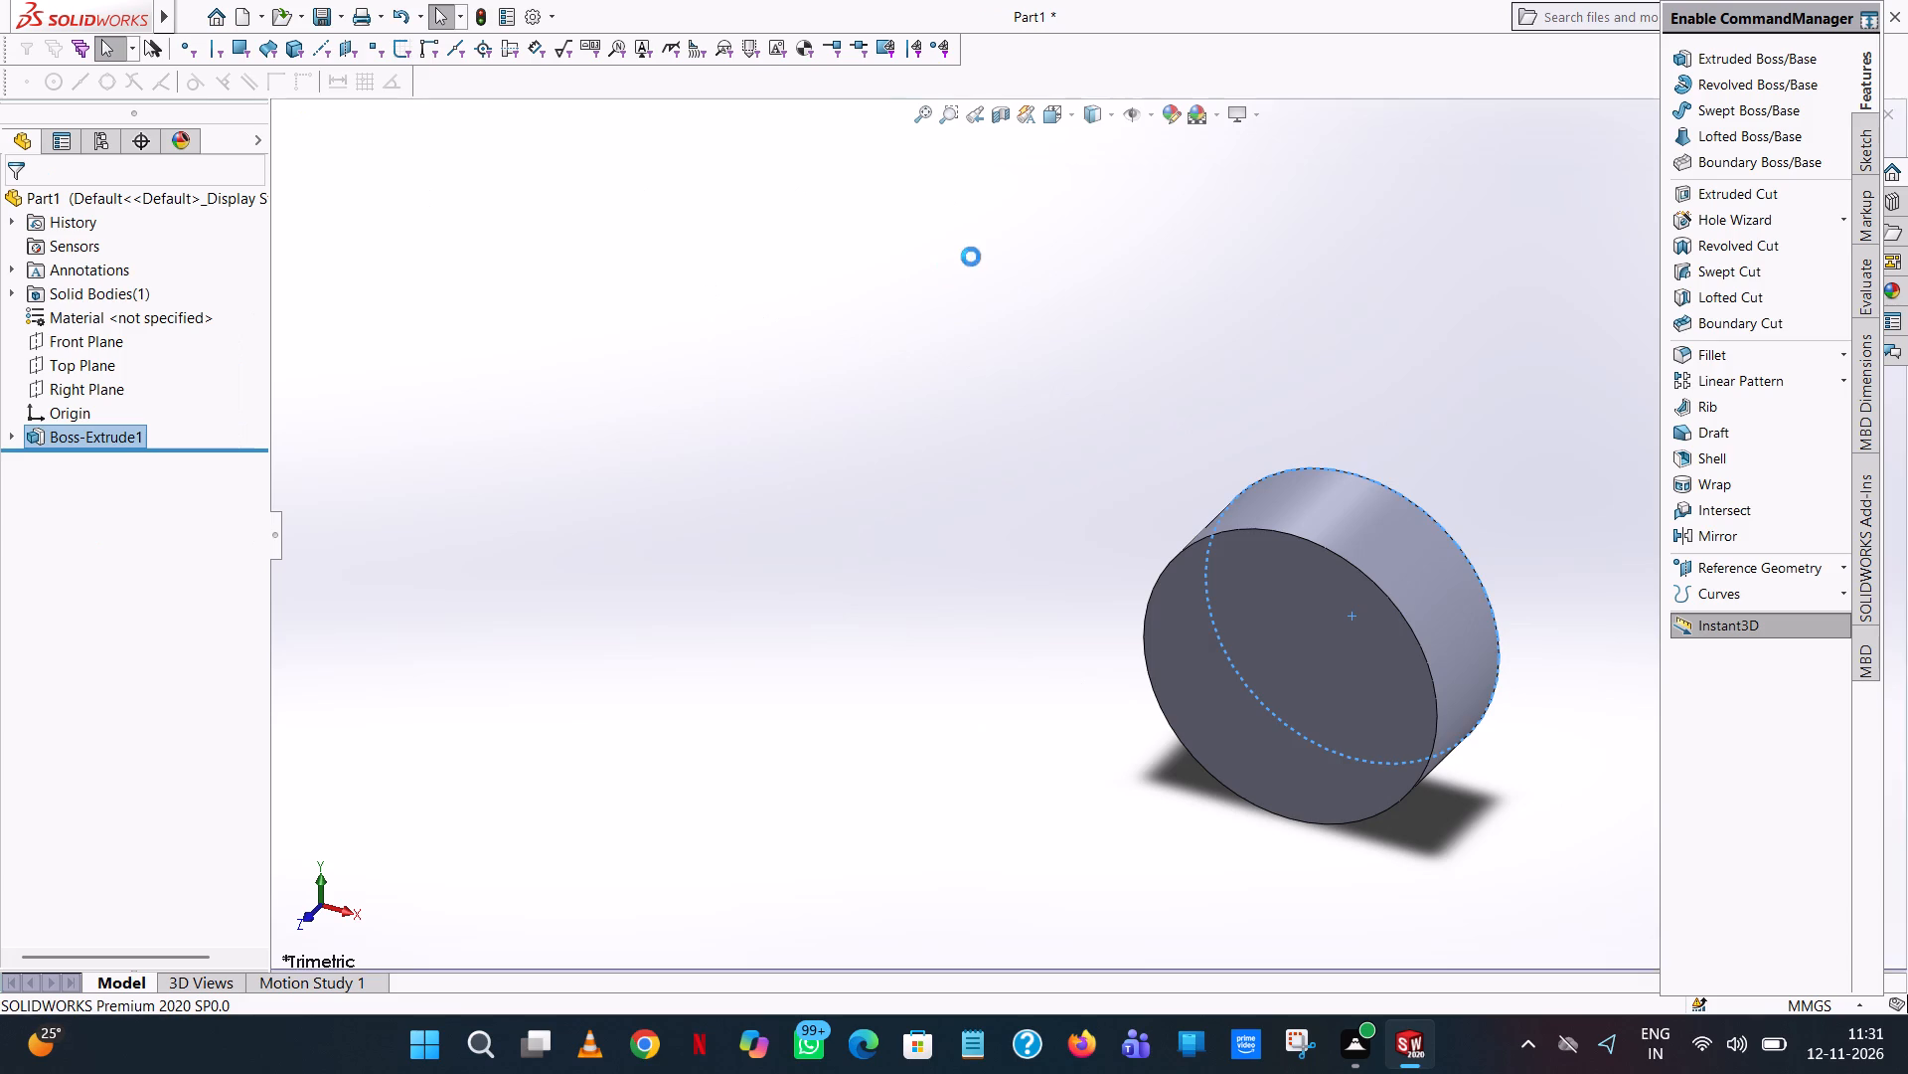
Examine the extruded disc from several sides and in the isometric view.
left_click(971, 257)
scroll(969, 422, "up", 7)
scroll(1078, 580, "up", 1)
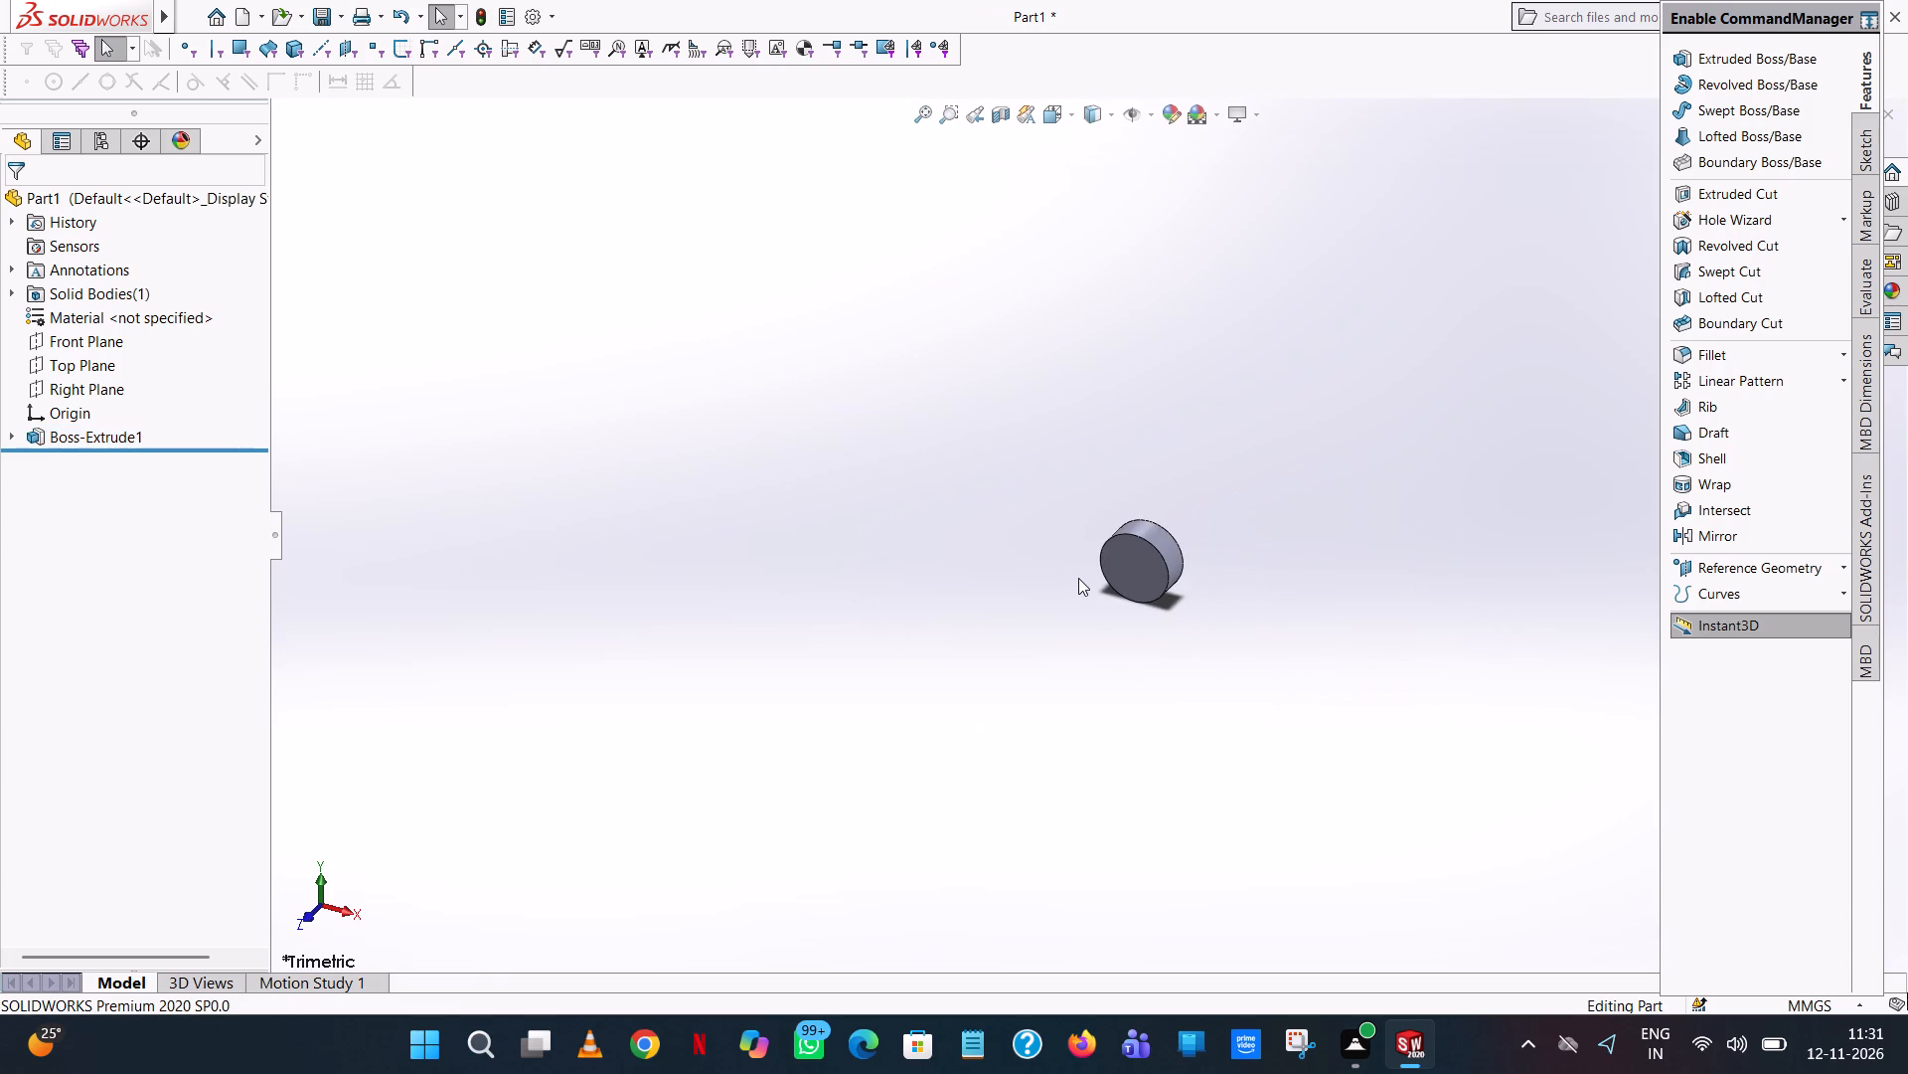
middle_click(1078, 578)
scroll(1078, 570, "up", 1)
key("ctrl+7")
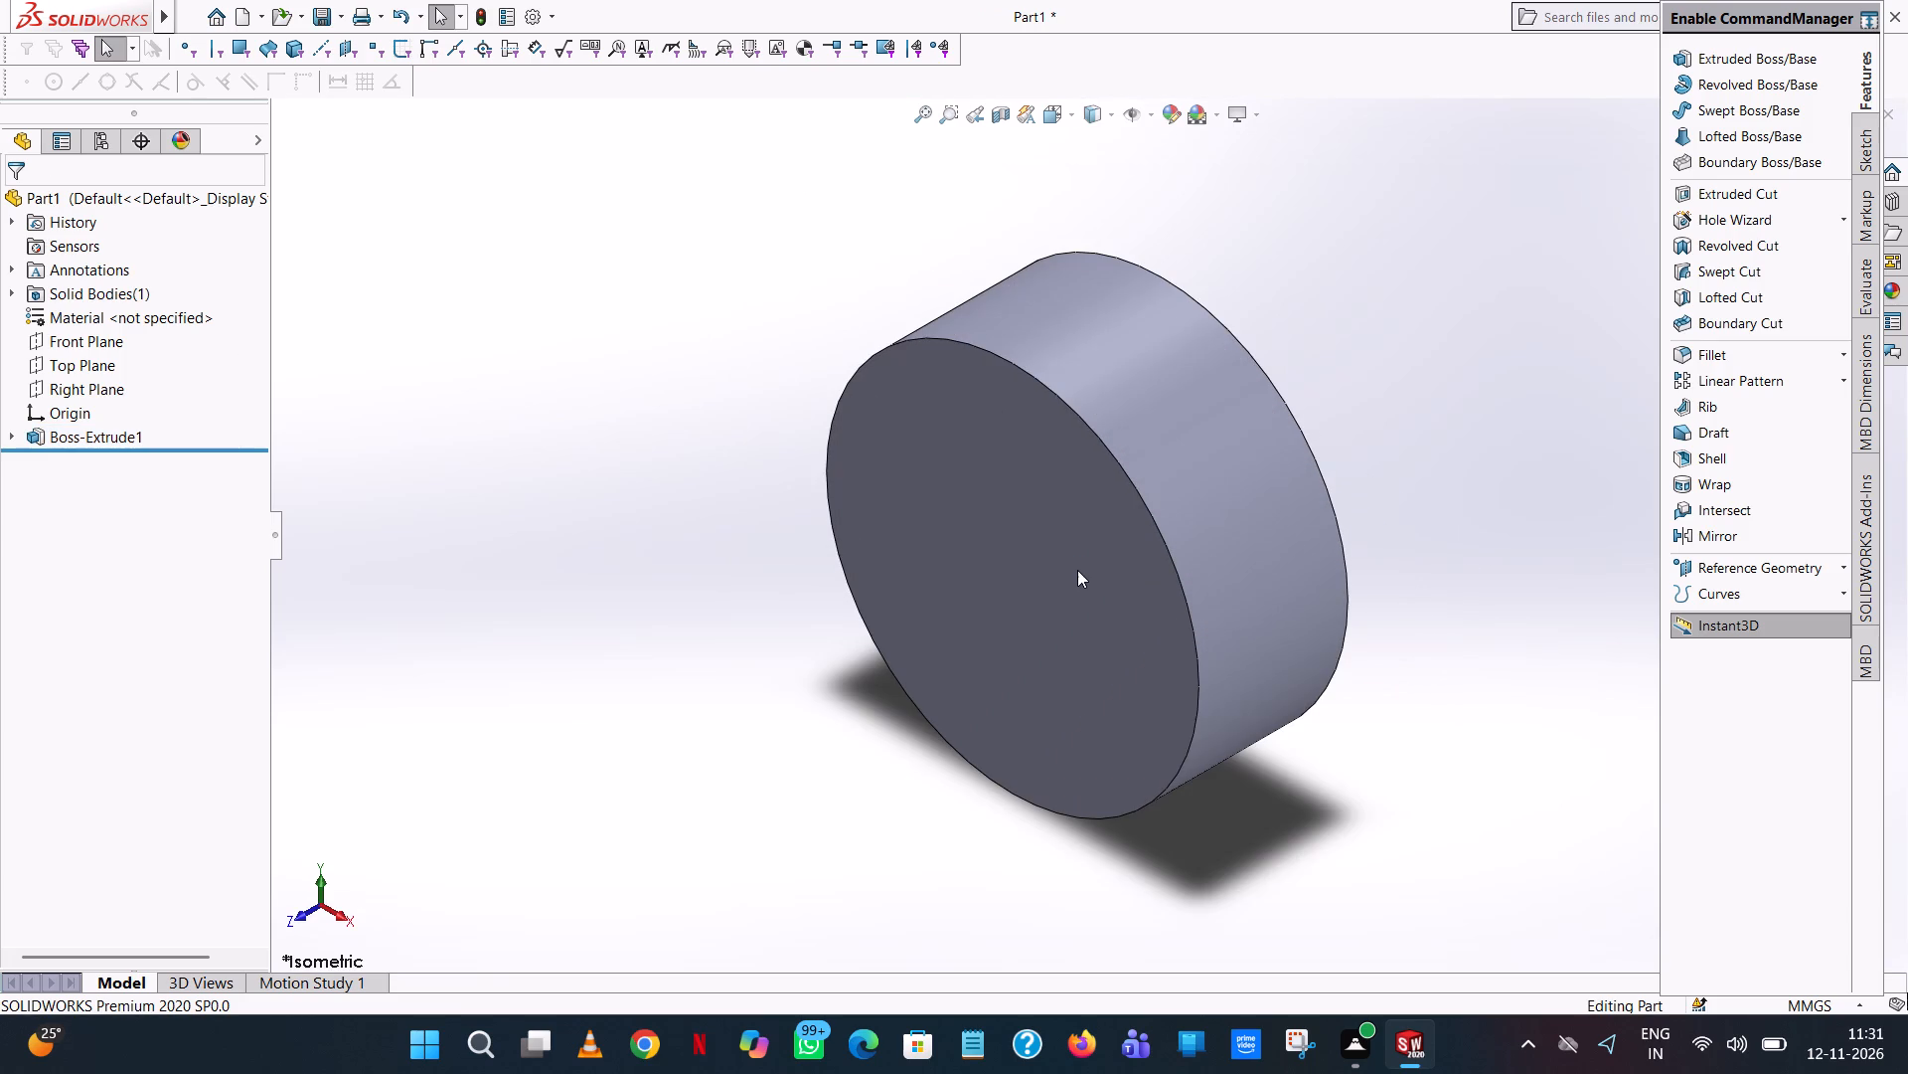
scroll(1090, 561, "up", 7)
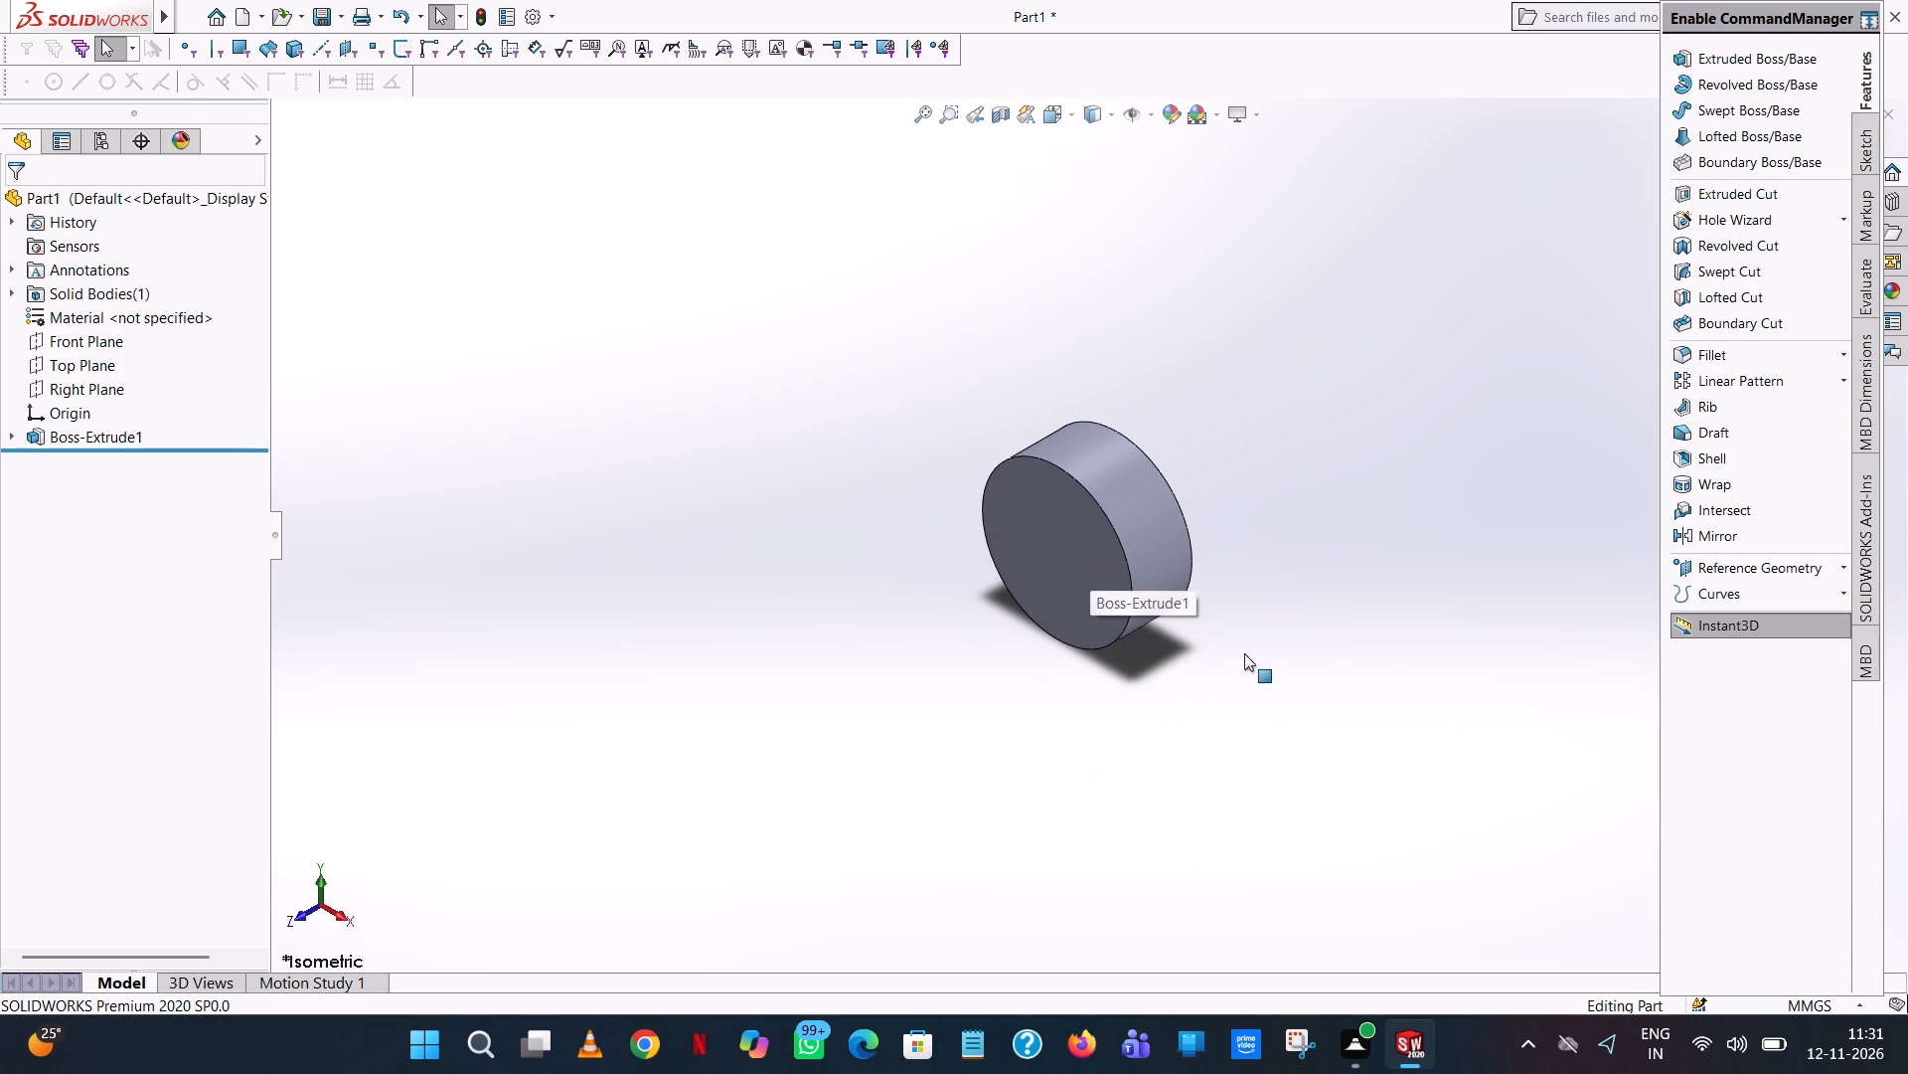
scroll(1146, 629, "up", 2)
middle_click_drag(1146, 626, 951, 609)
scroll(1082, 606, "up", 1)
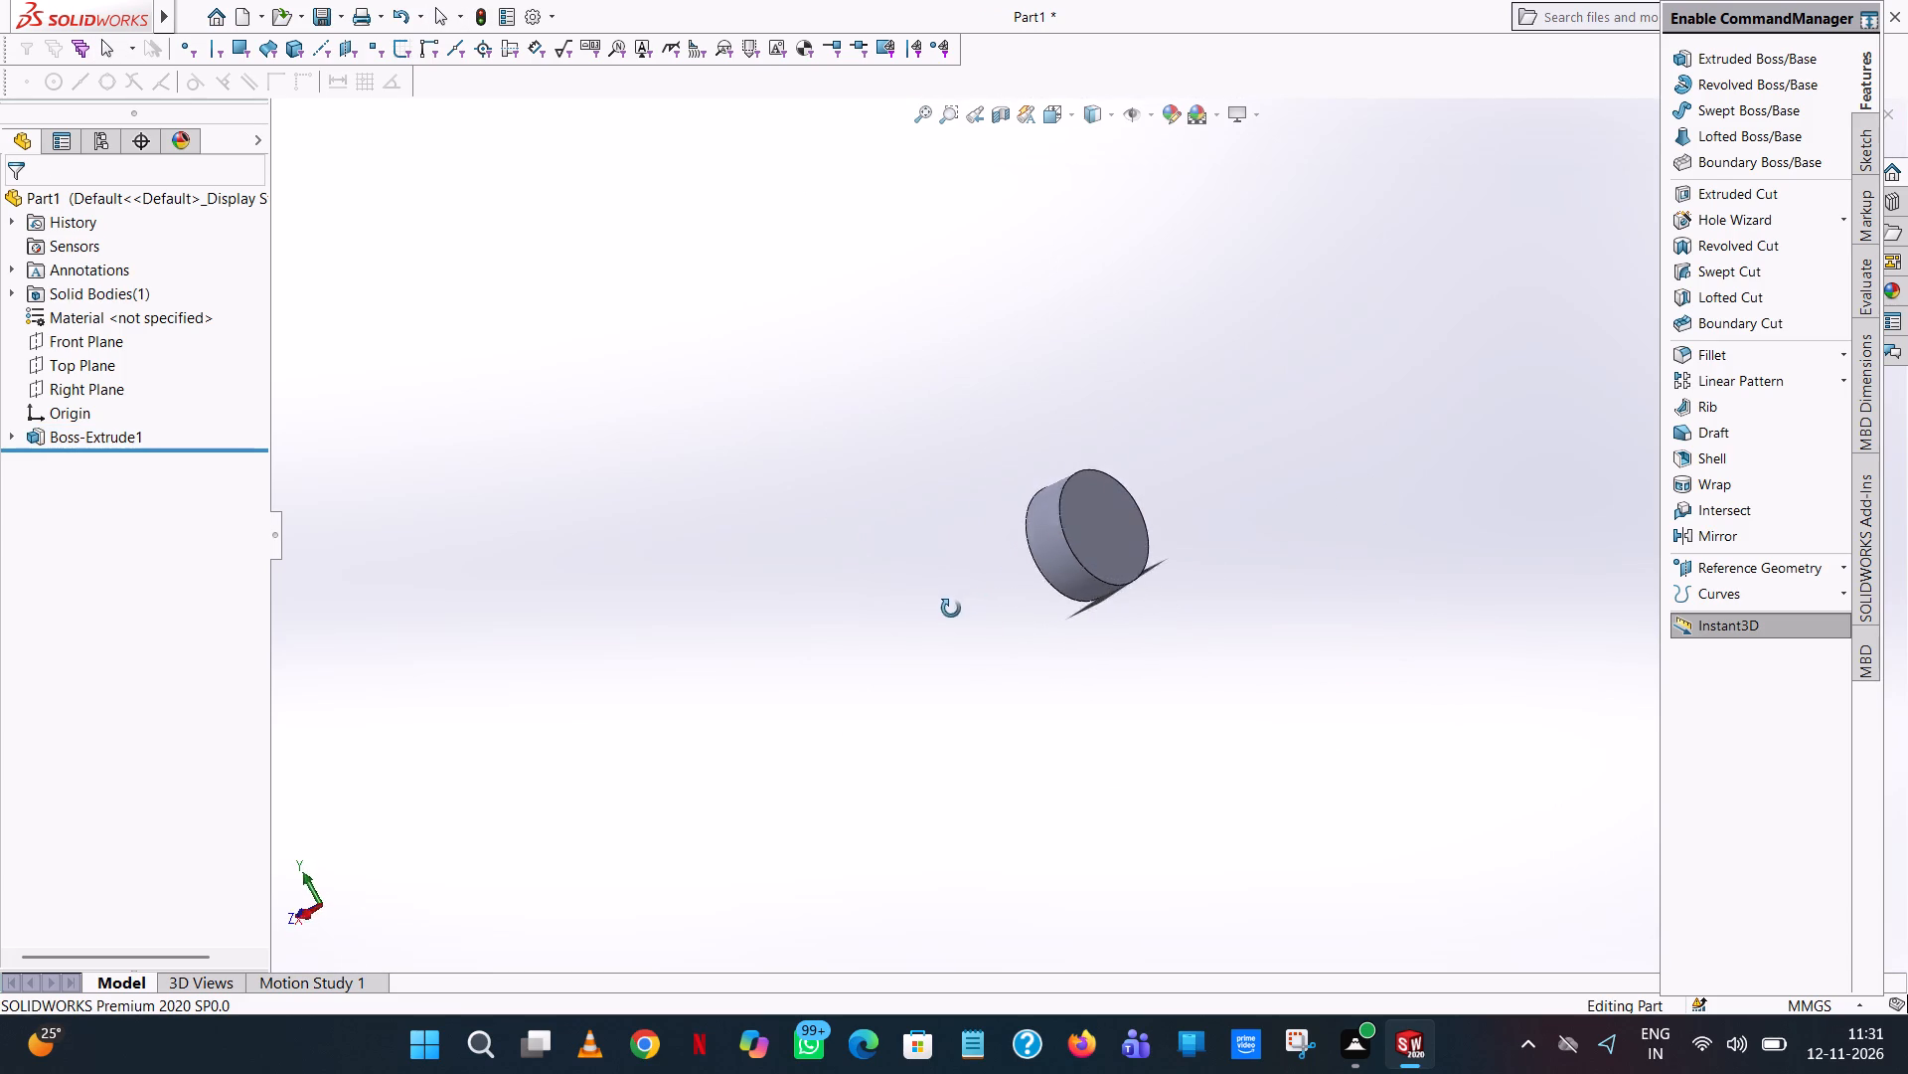
middle_click_drag(951, 609, 689, 745)
scroll(690, 745, "up", 1)
middle_click_drag(1167, 431, 1122, 598)
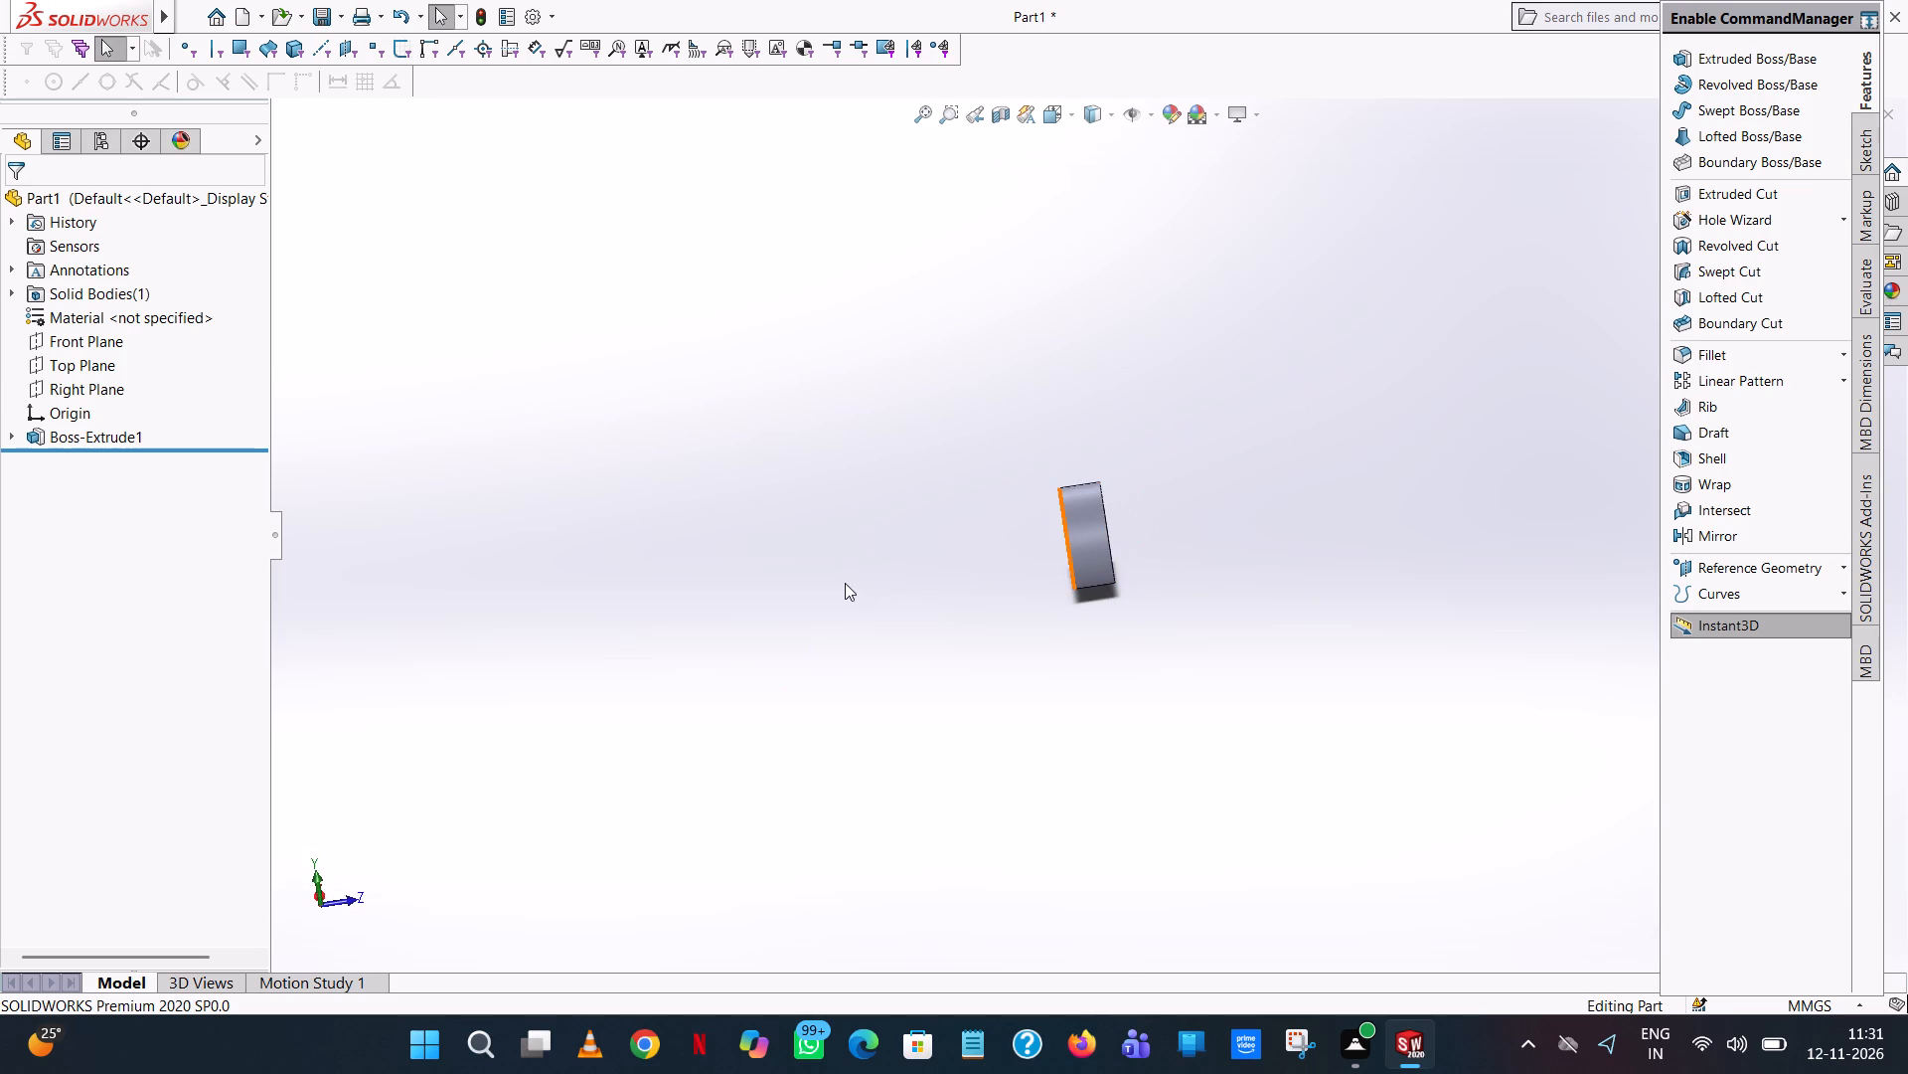
key("ctrl+7")
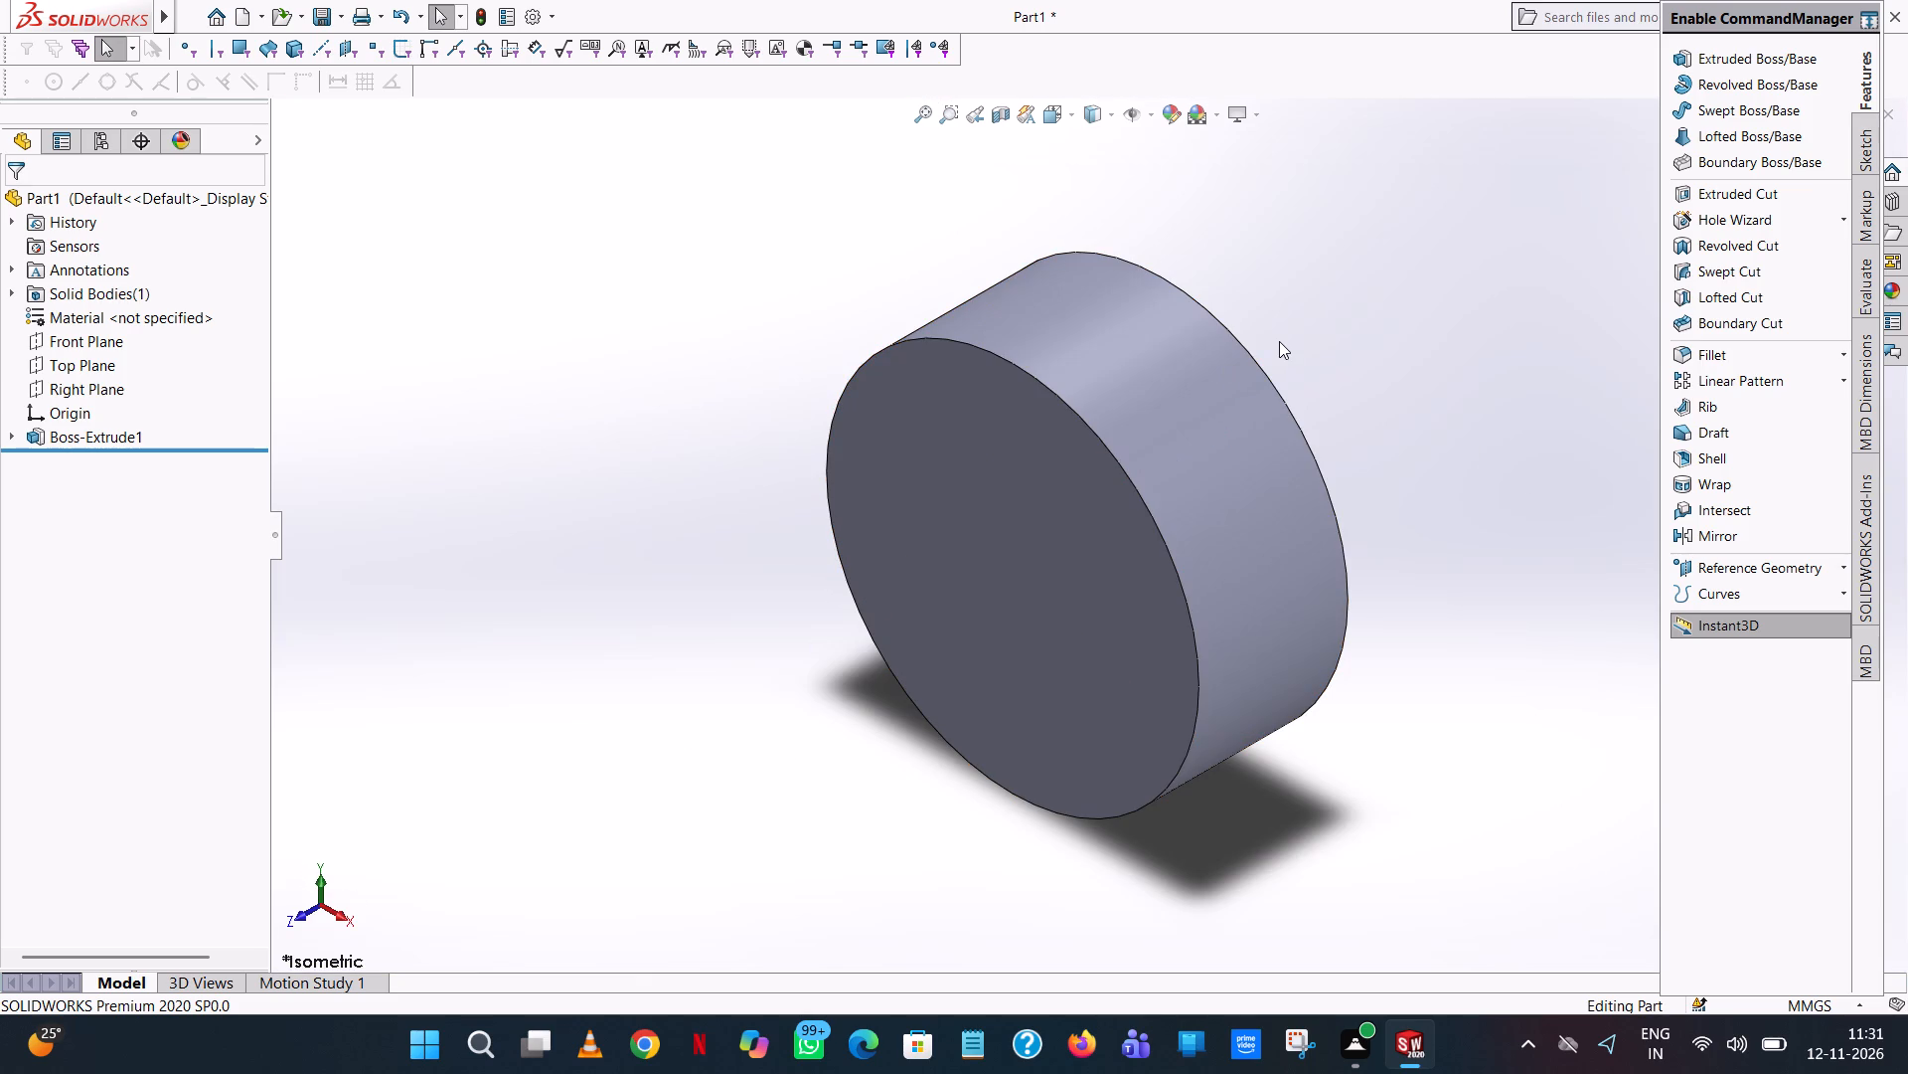
scroll(1279, 341, "up", 3)
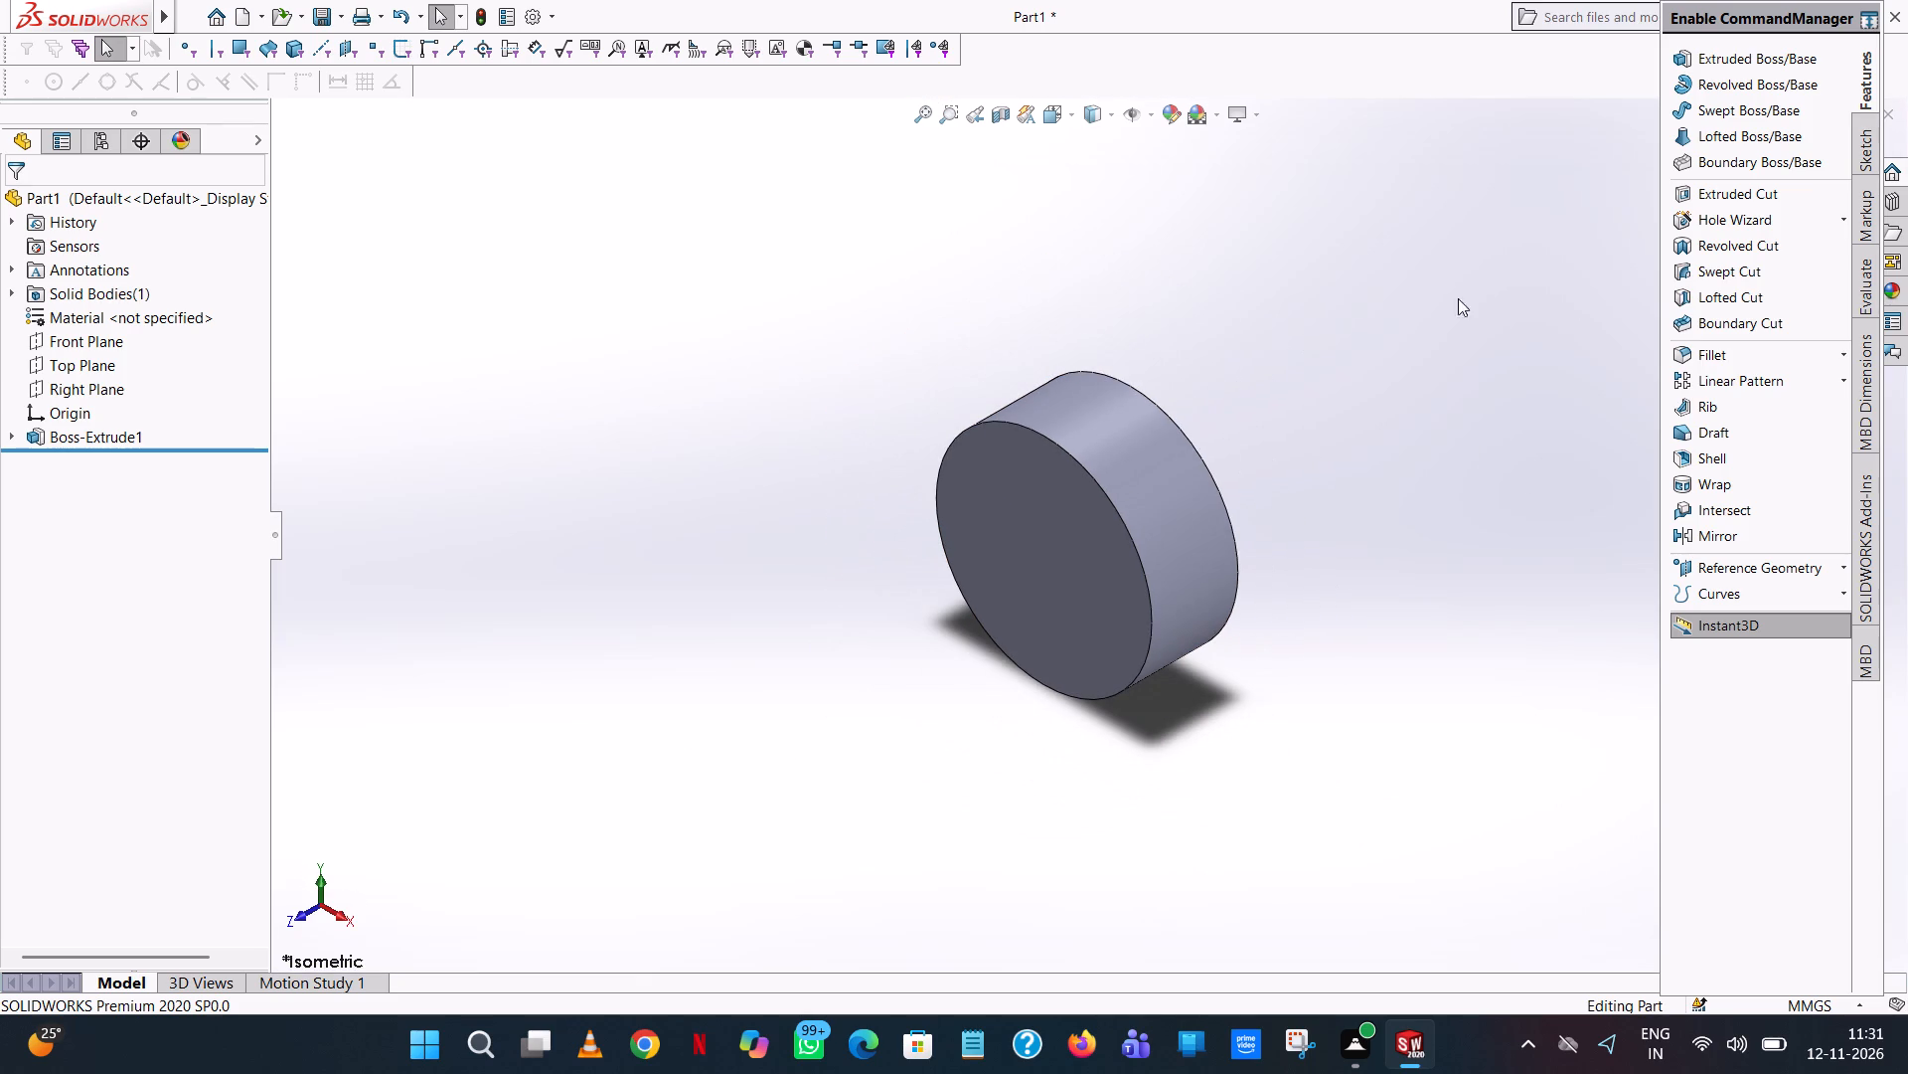
Create a reference plane offset 9 mm outward from the disc's back face.
left_click(1744, 561)
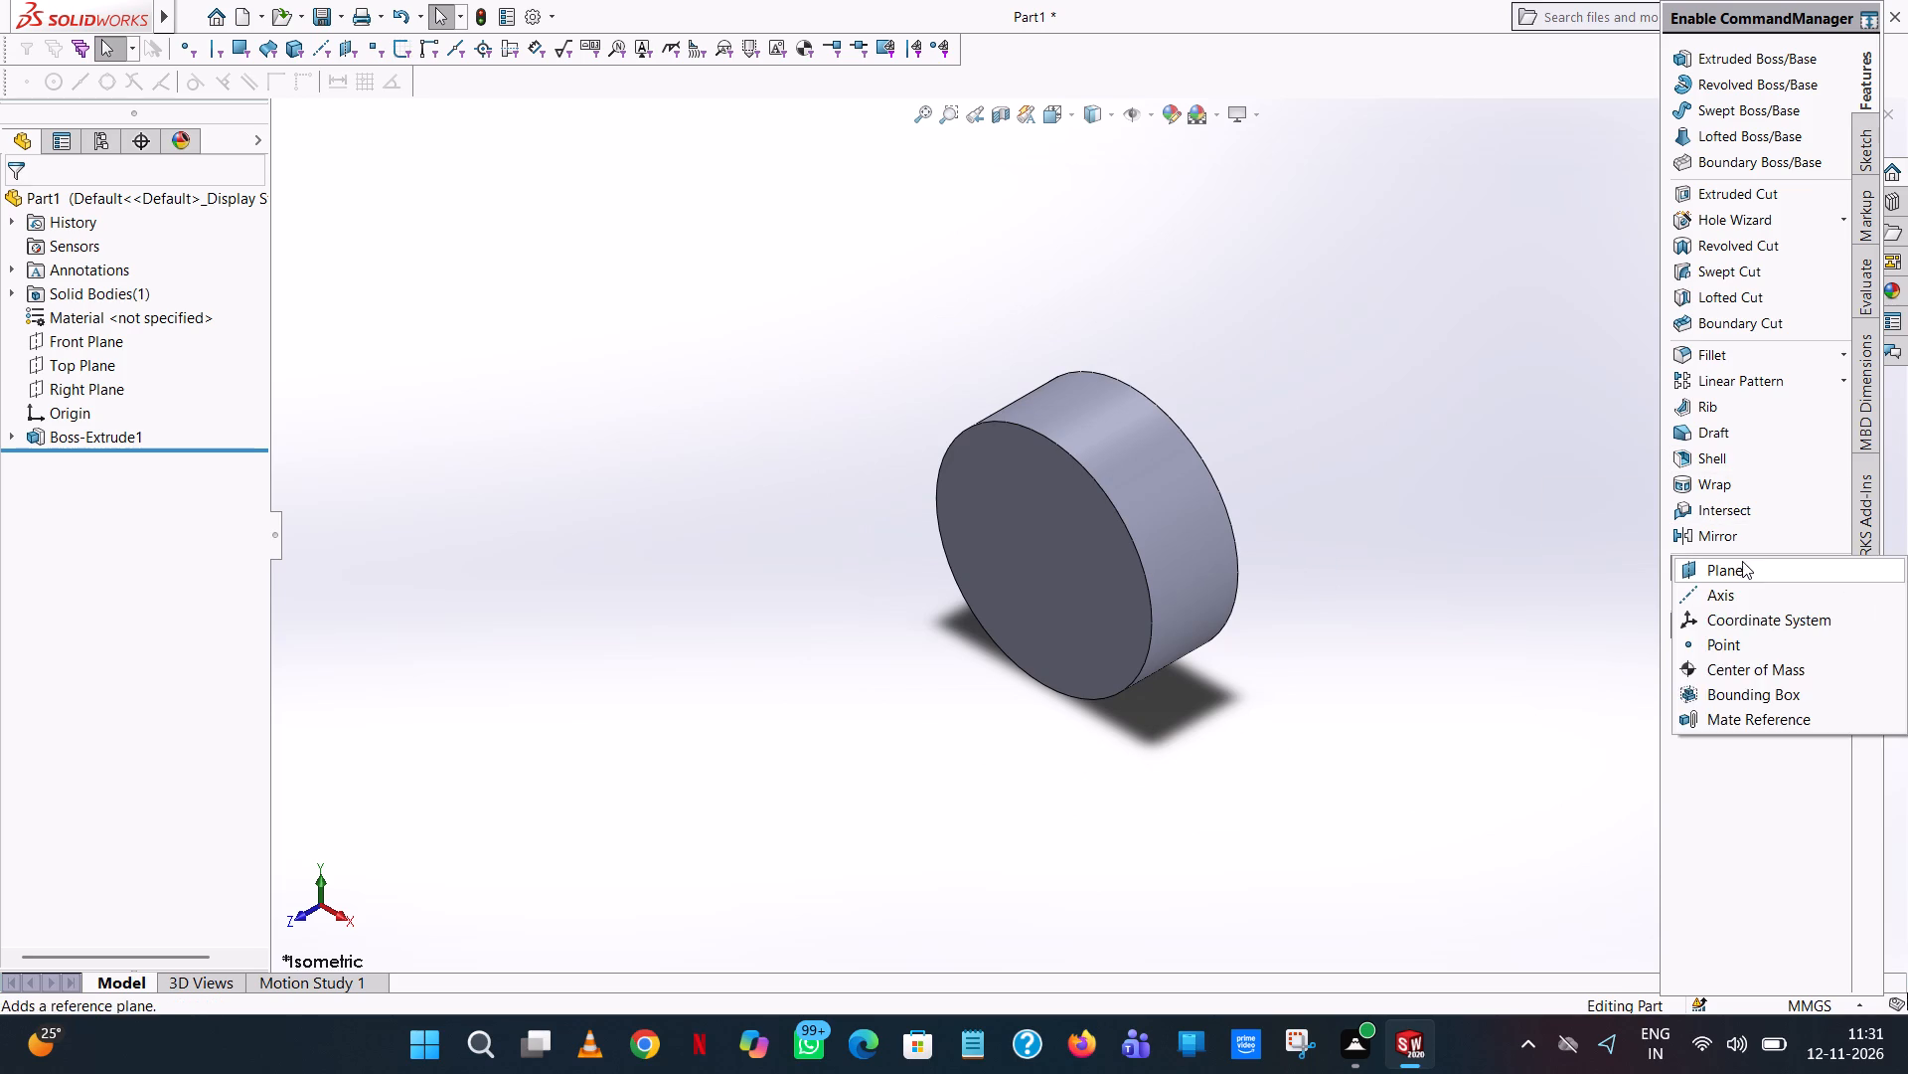
left_click(1731, 565)
scroll(1383, 410, "up", 1)
middle_click_drag(1383, 410, 1268, 437)
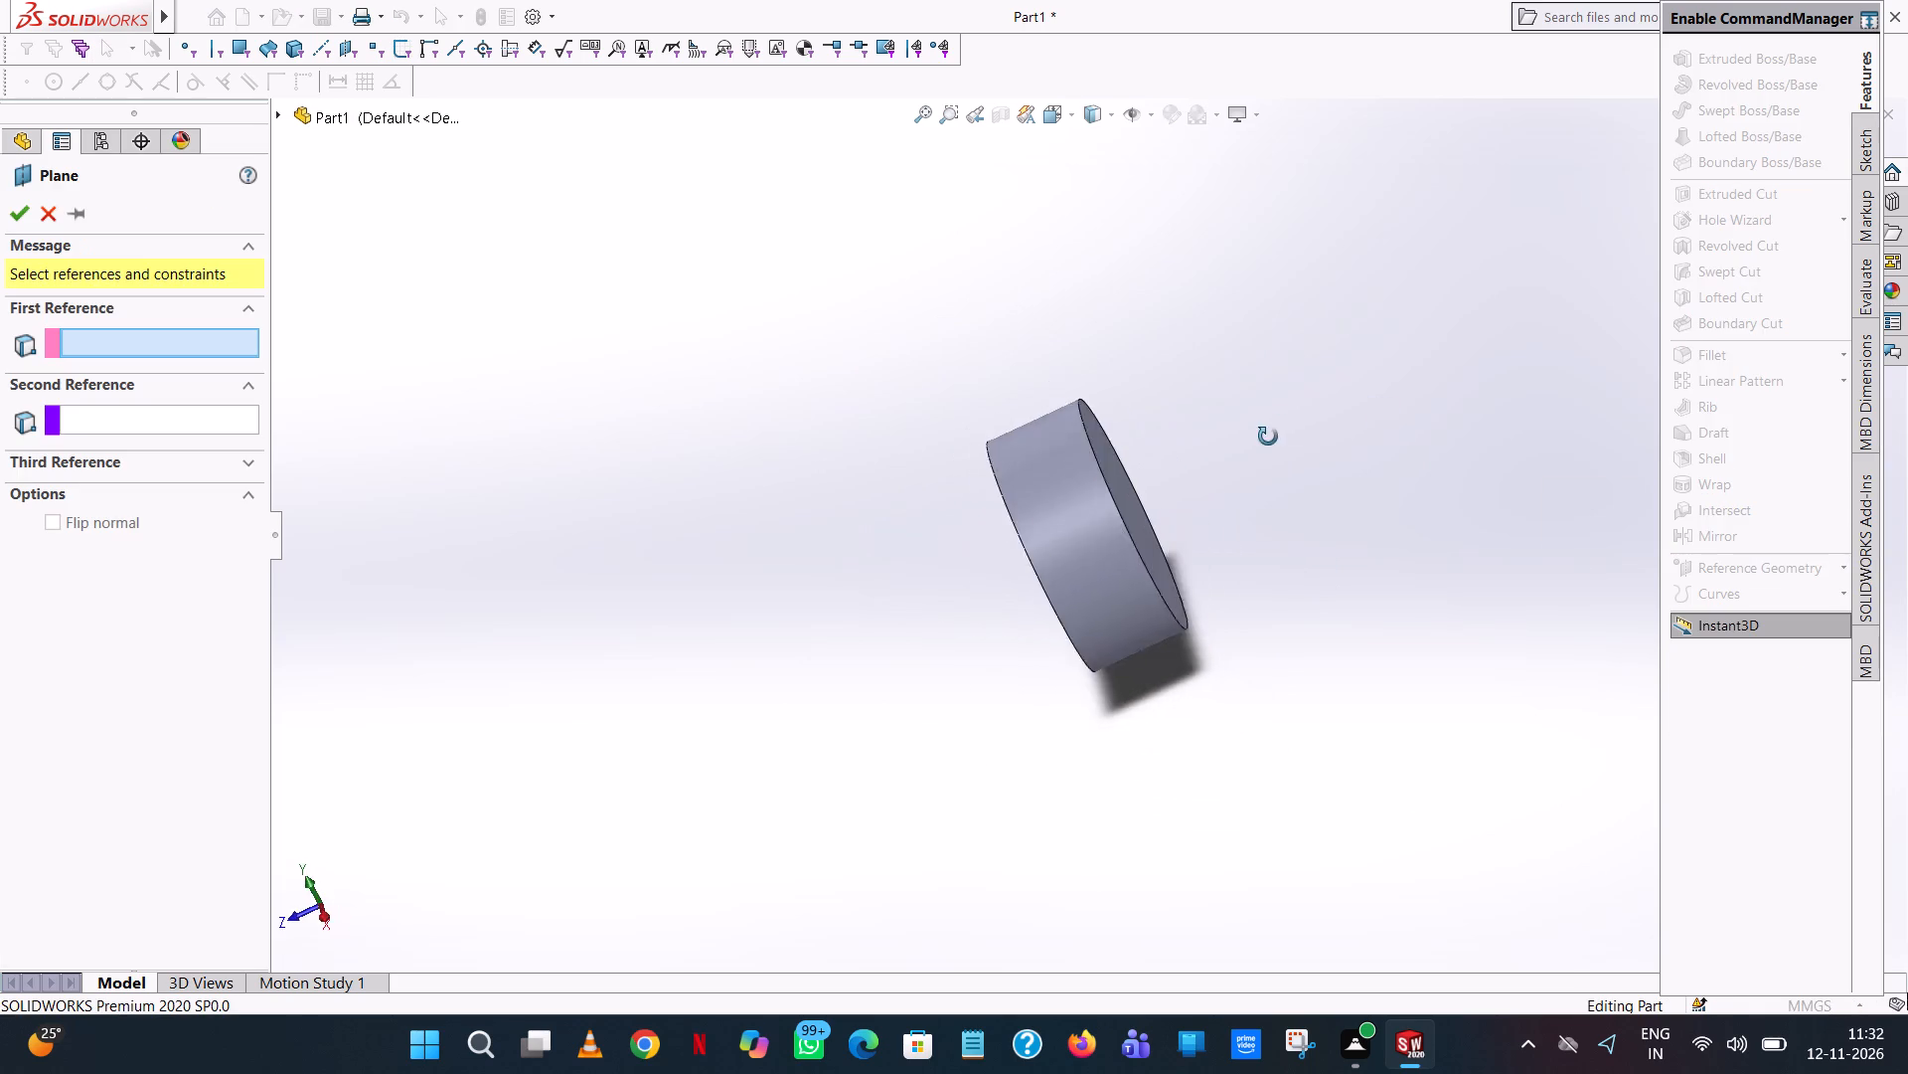
middle_click_drag(1268, 437, 1251, 441)
scroll(1251, 441, "up", 1)
left_click(1128, 545)
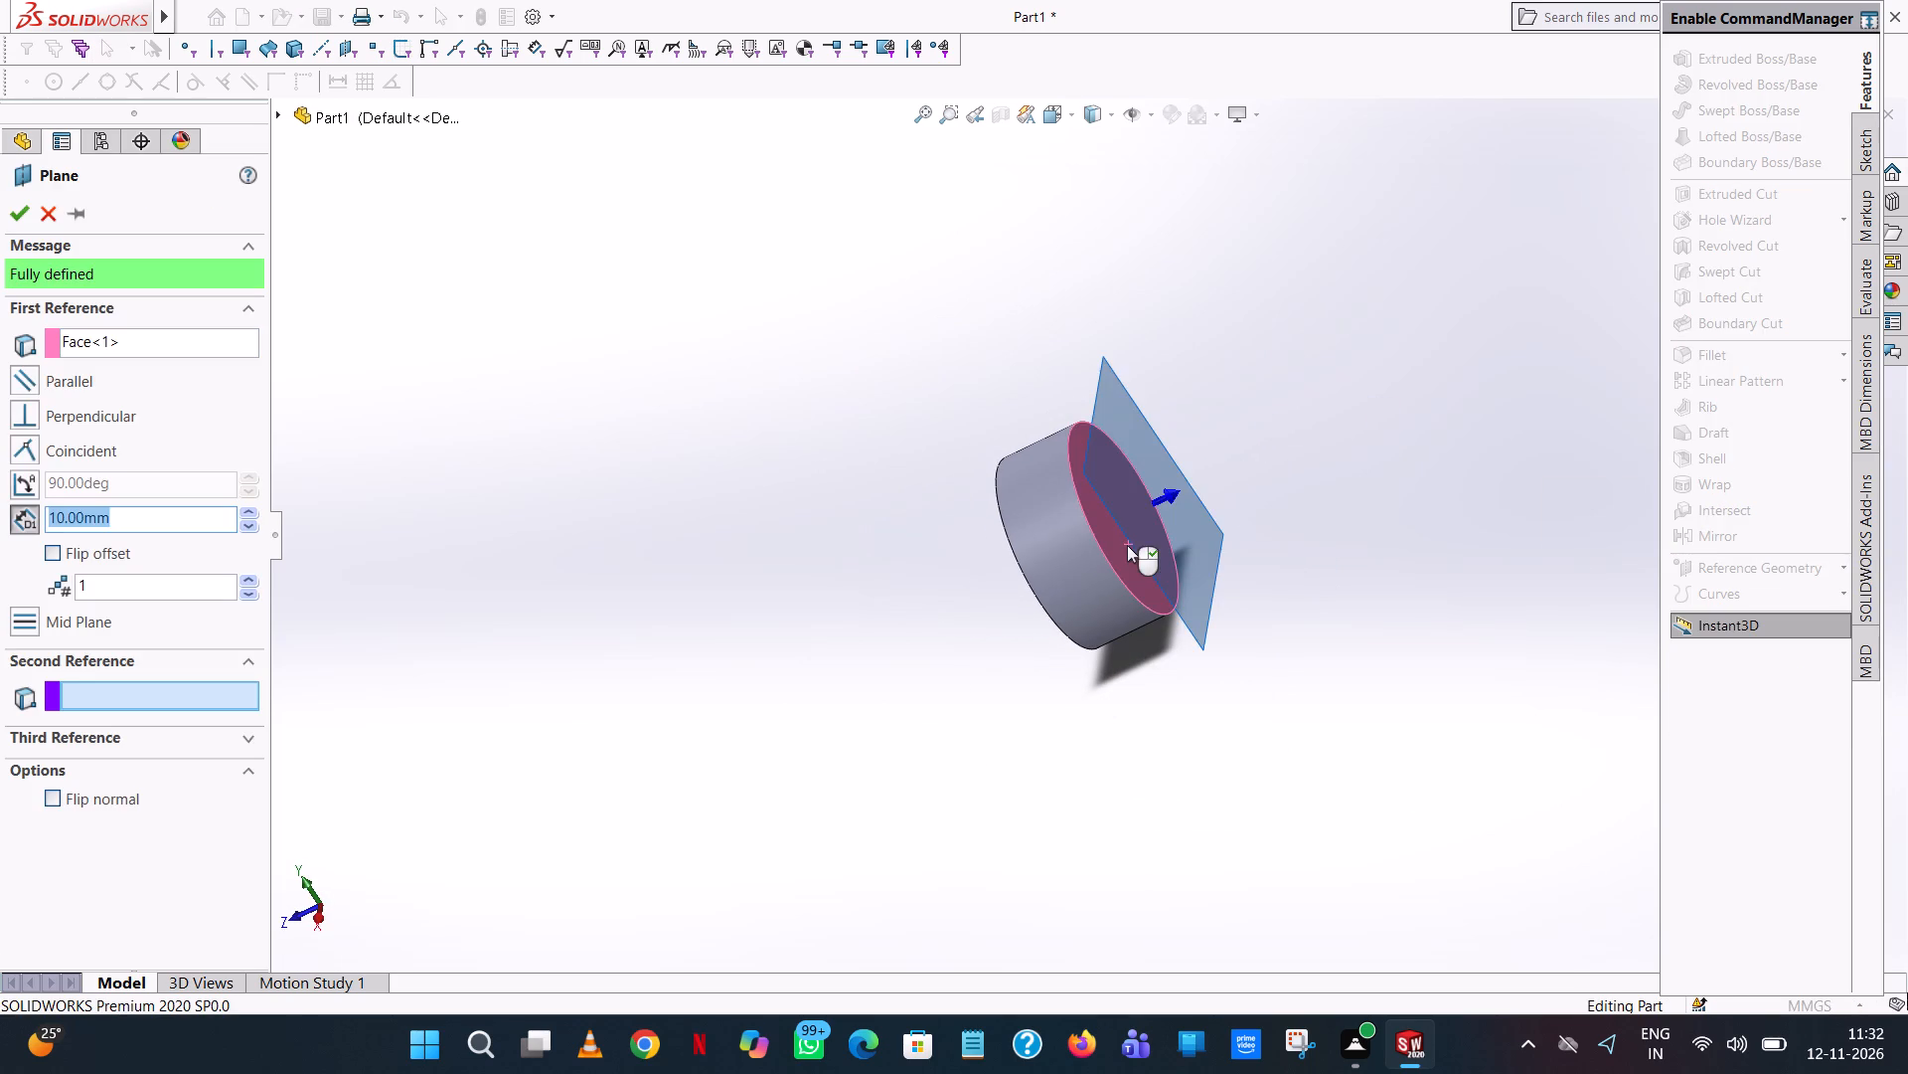
scroll(1372, 500, "up", 1)
middle_click_drag(1375, 502, 1437, 515)
scroll(1437, 515, "down", 1)
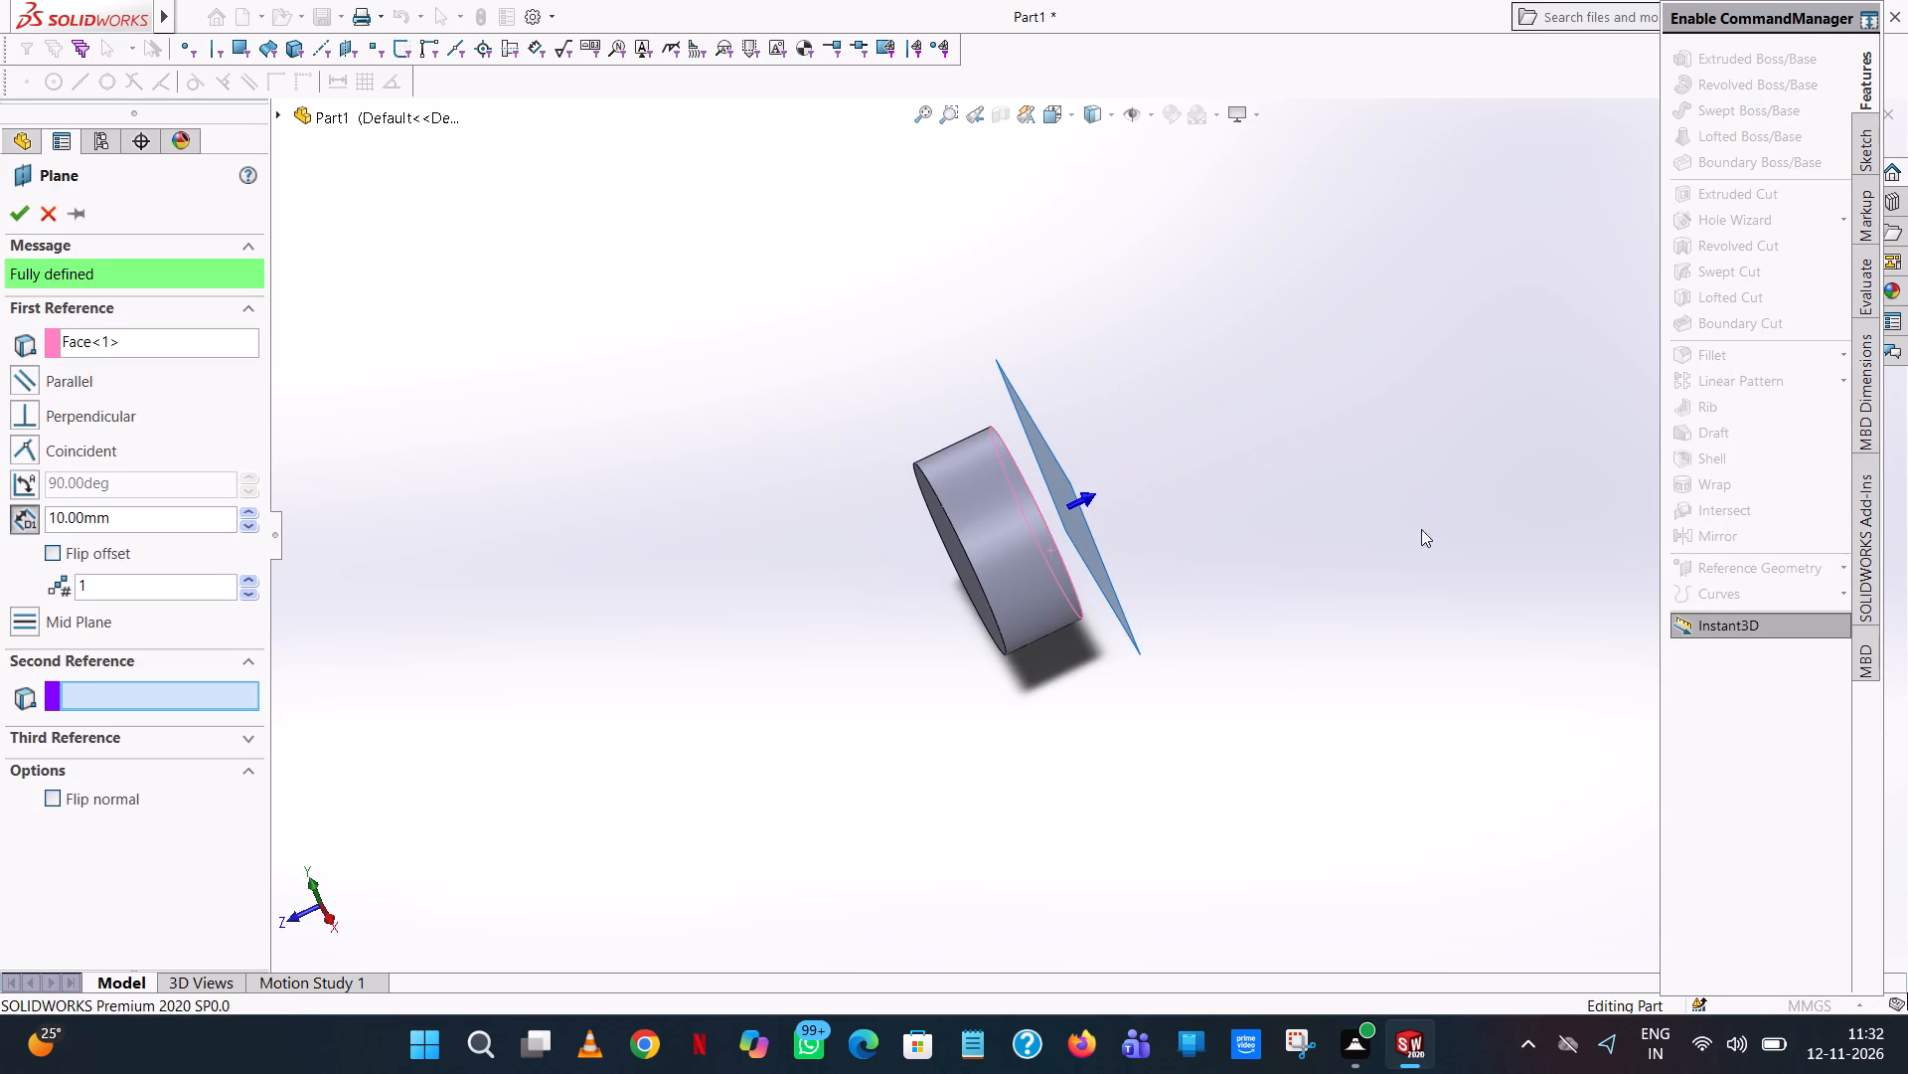
double_click(156, 515)
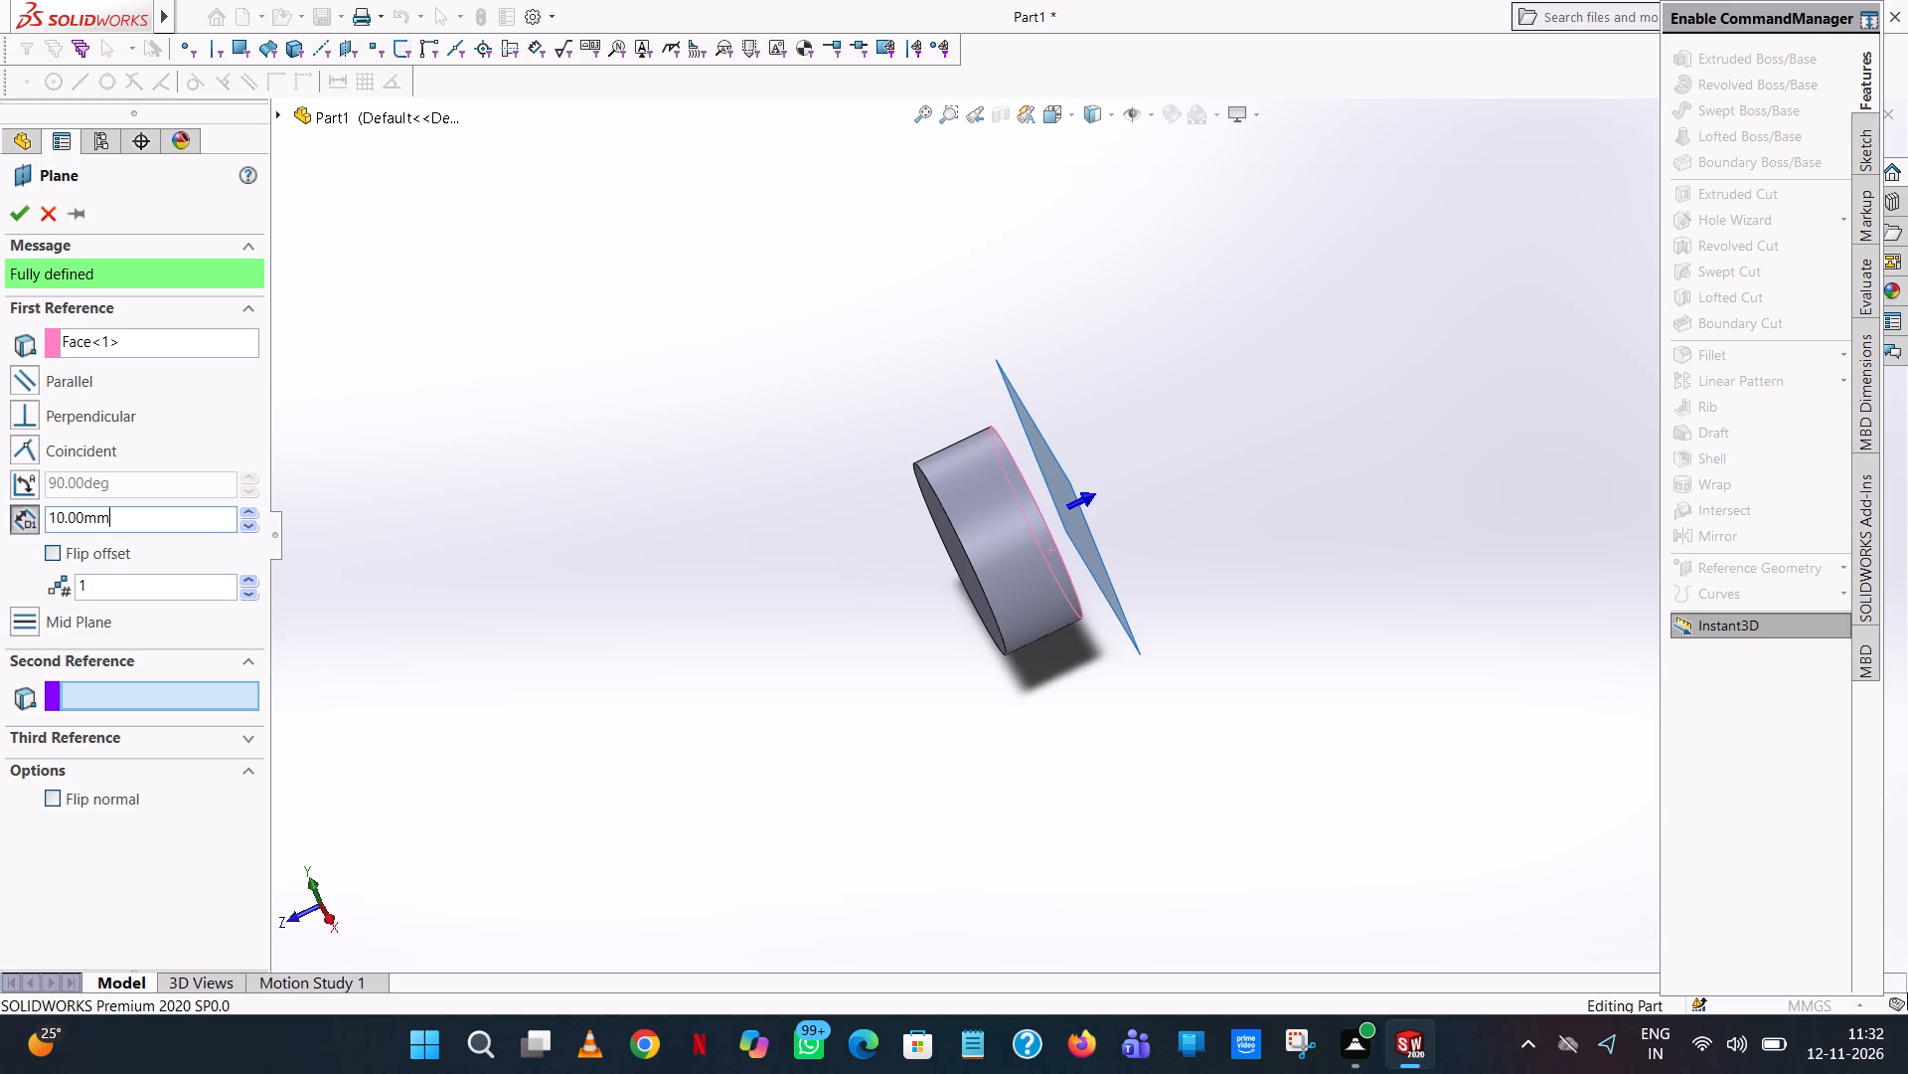
key("9")
key("Return")
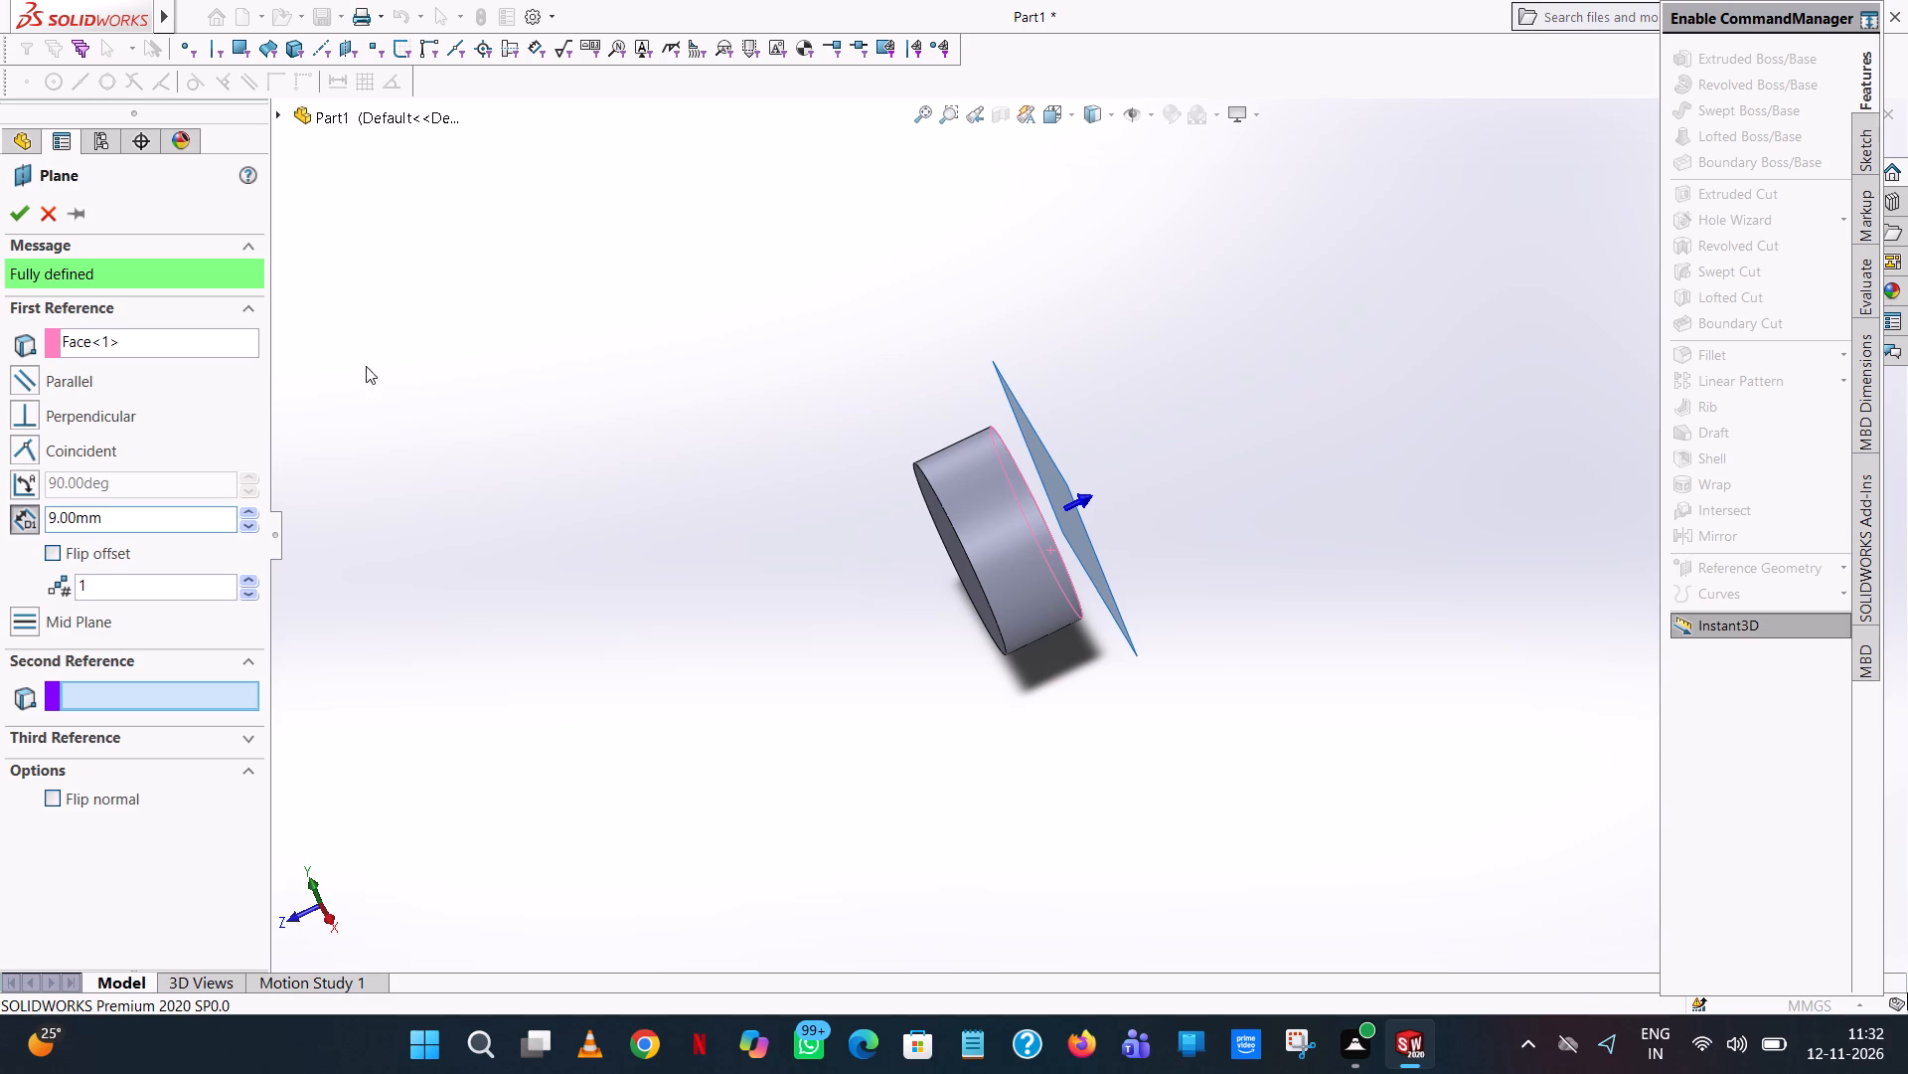
left_click(565, 314)
left_click(18, 217)
left_click(1243, 329)
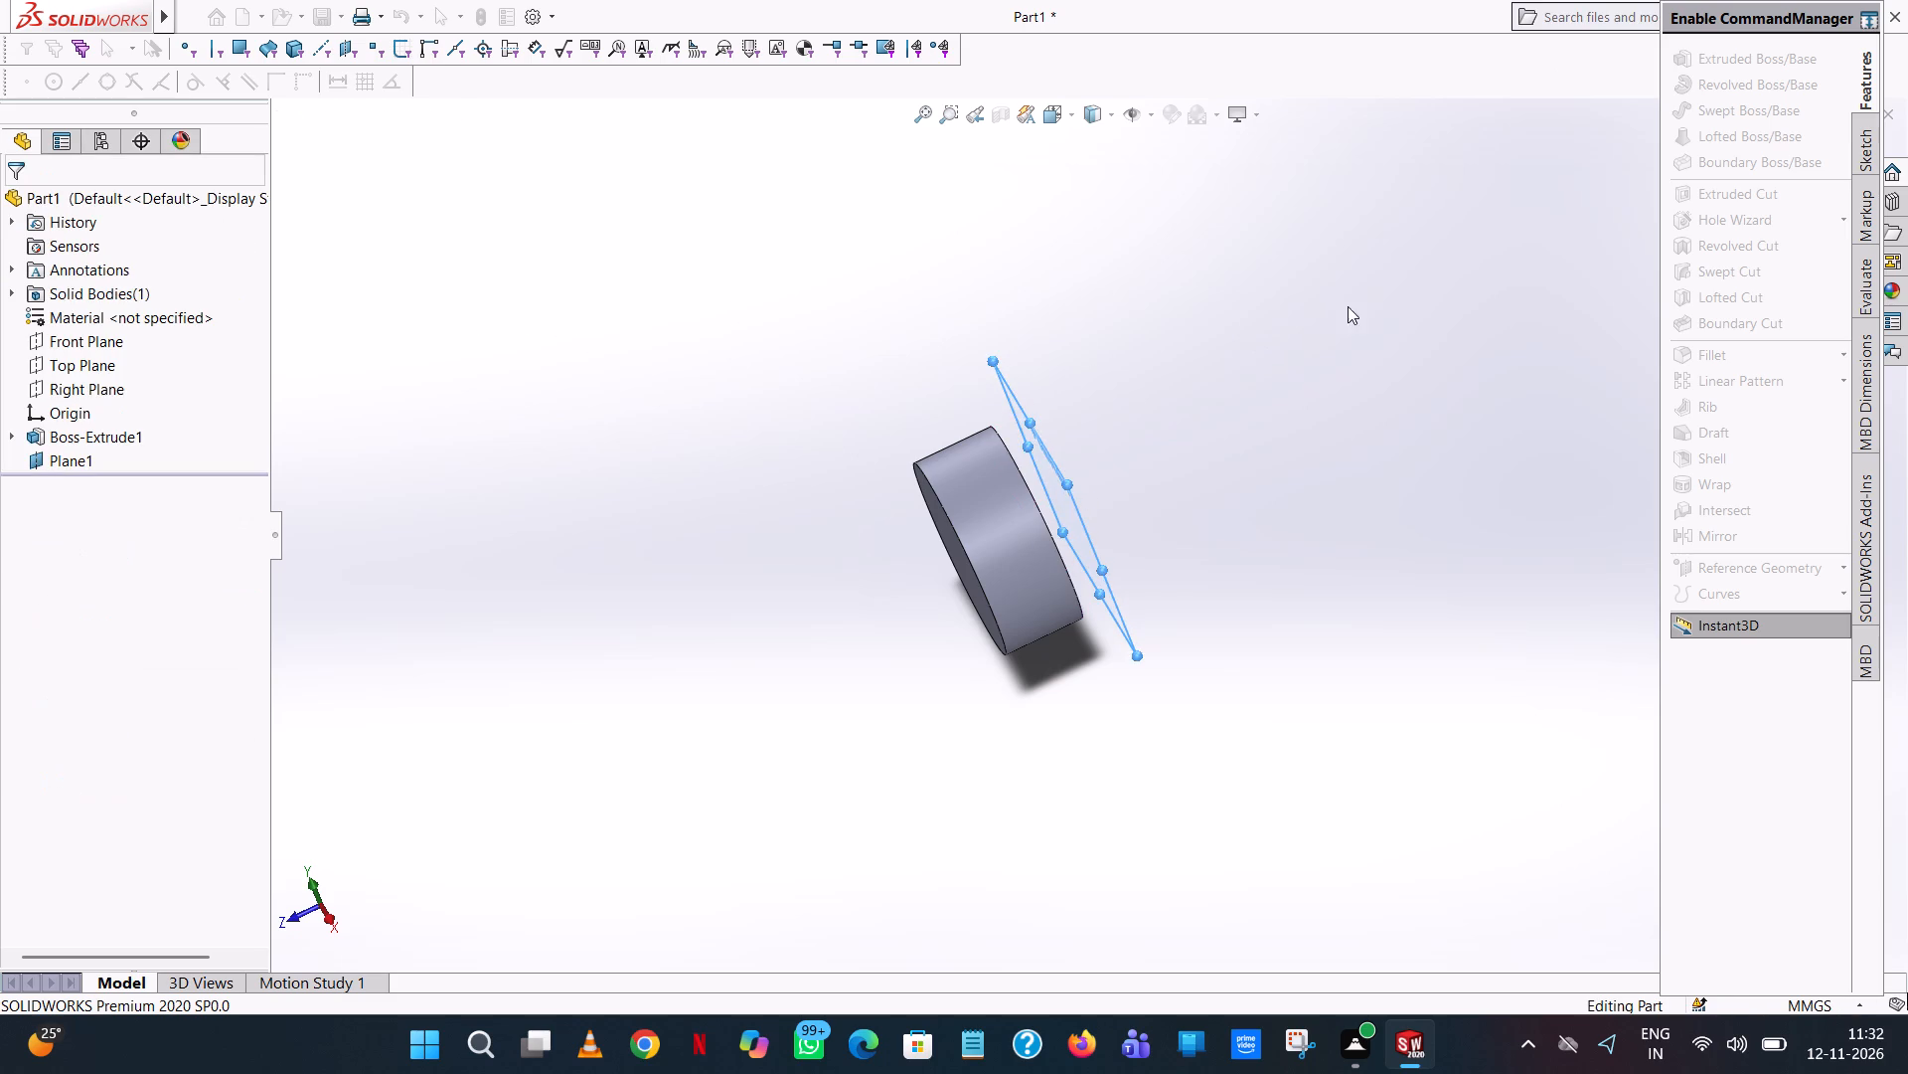
Try to mirror the disc extrusion as a feature about the offset plane behind its back face.
left_click(1705, 528)
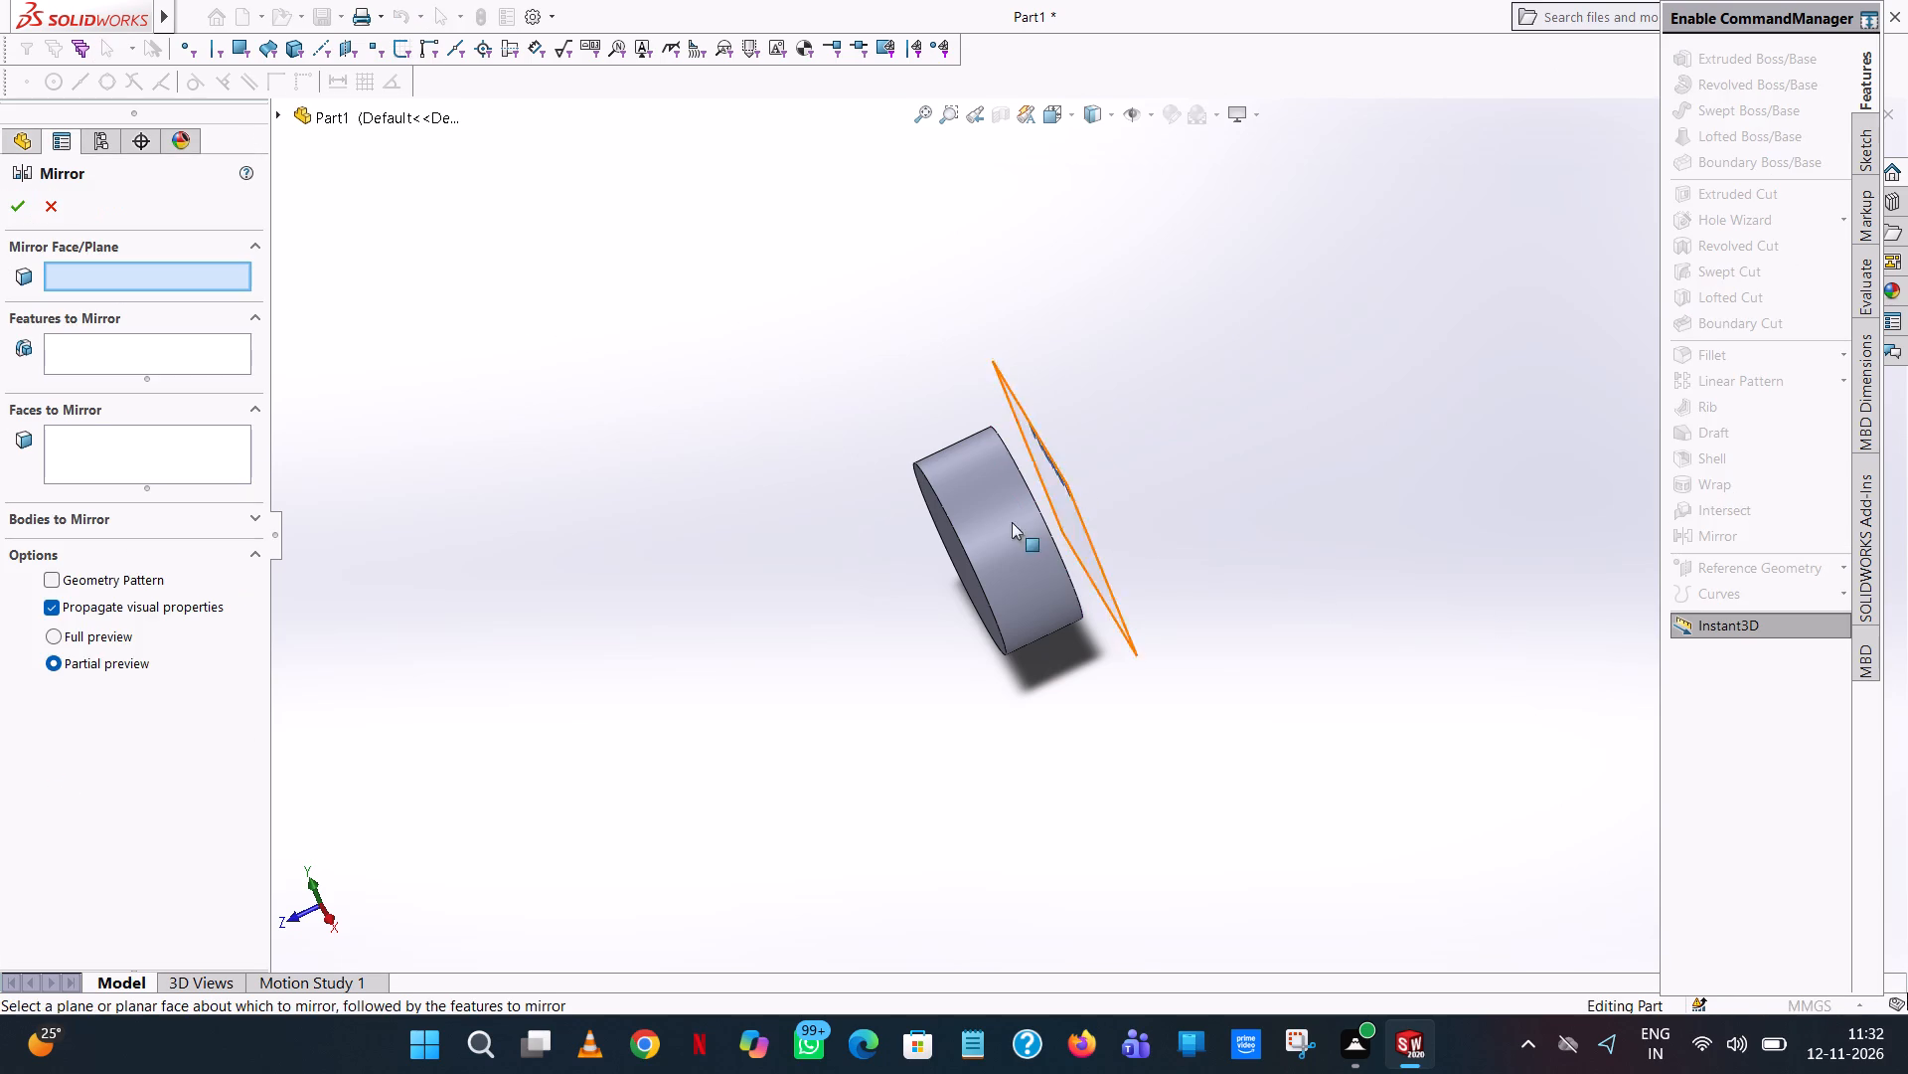
left_click(929, 500)
left_click(976, 499)
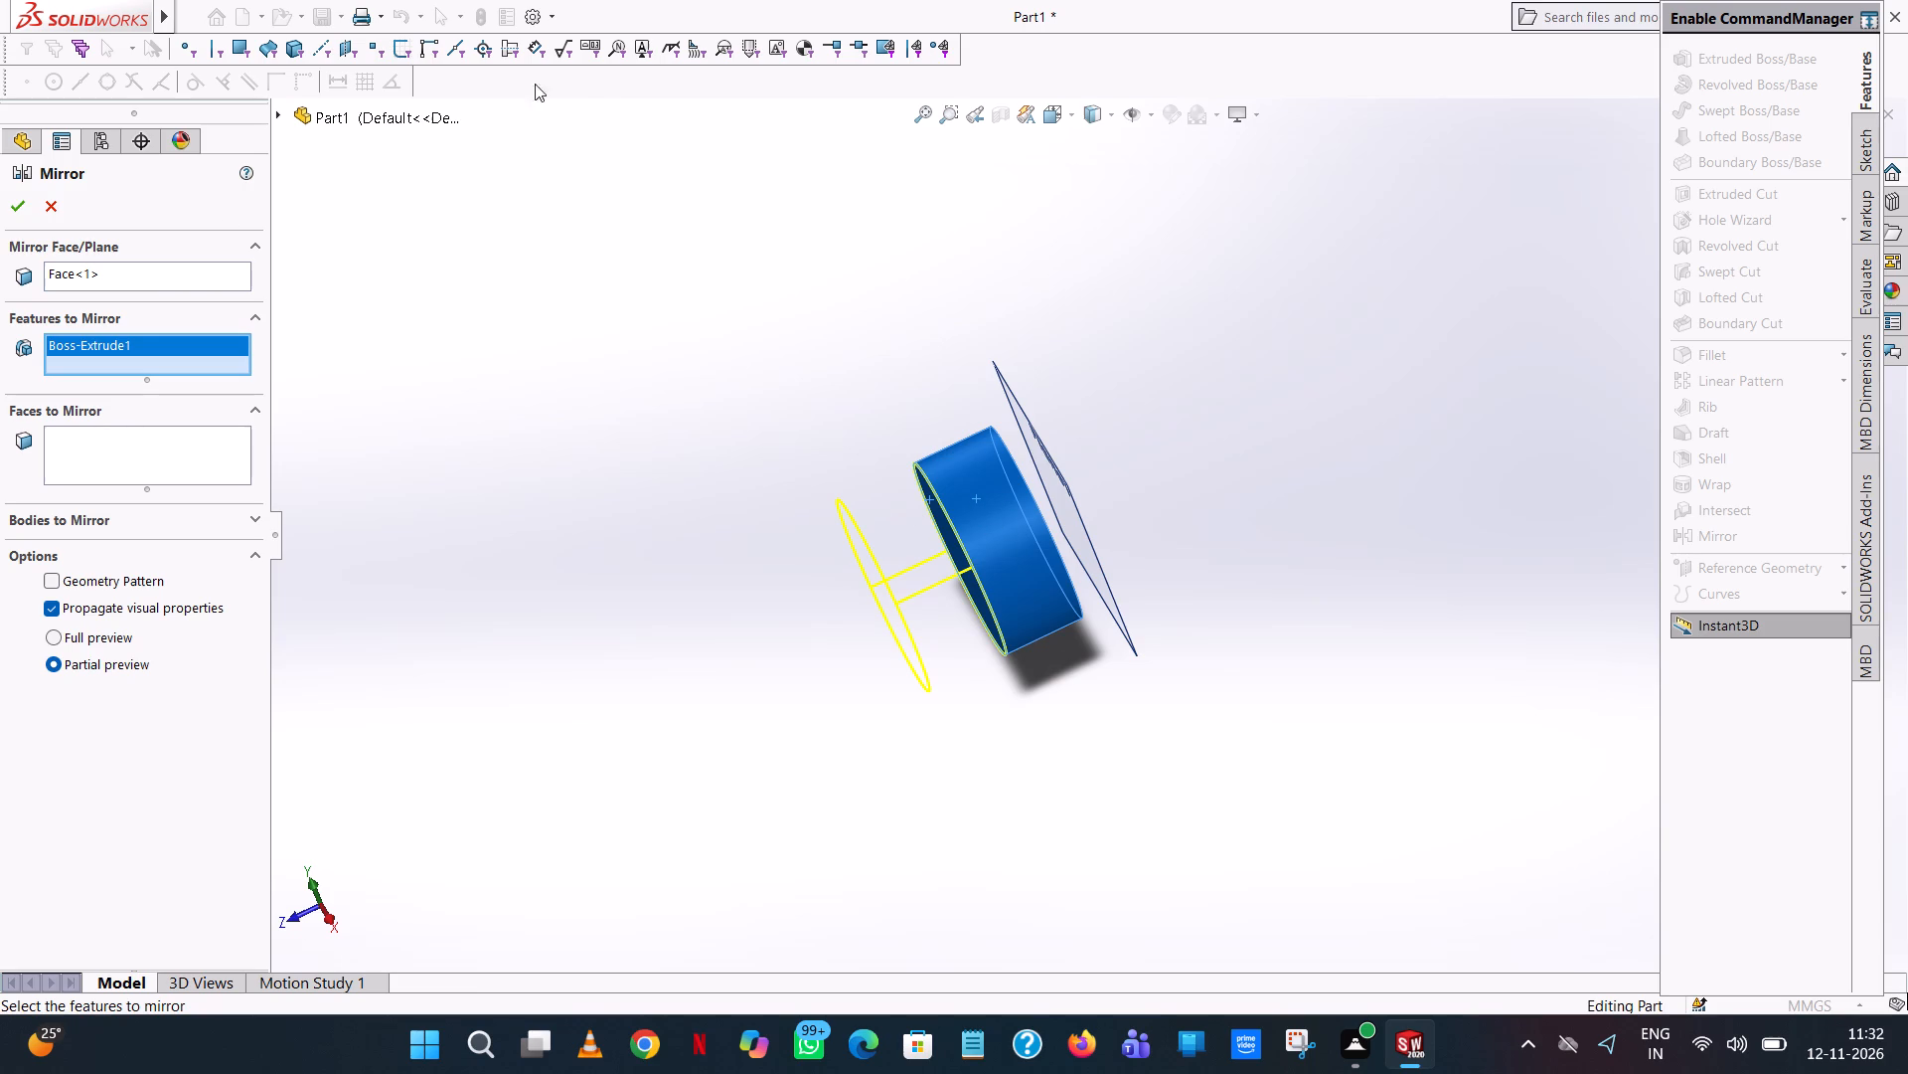
left_click(131, 263)
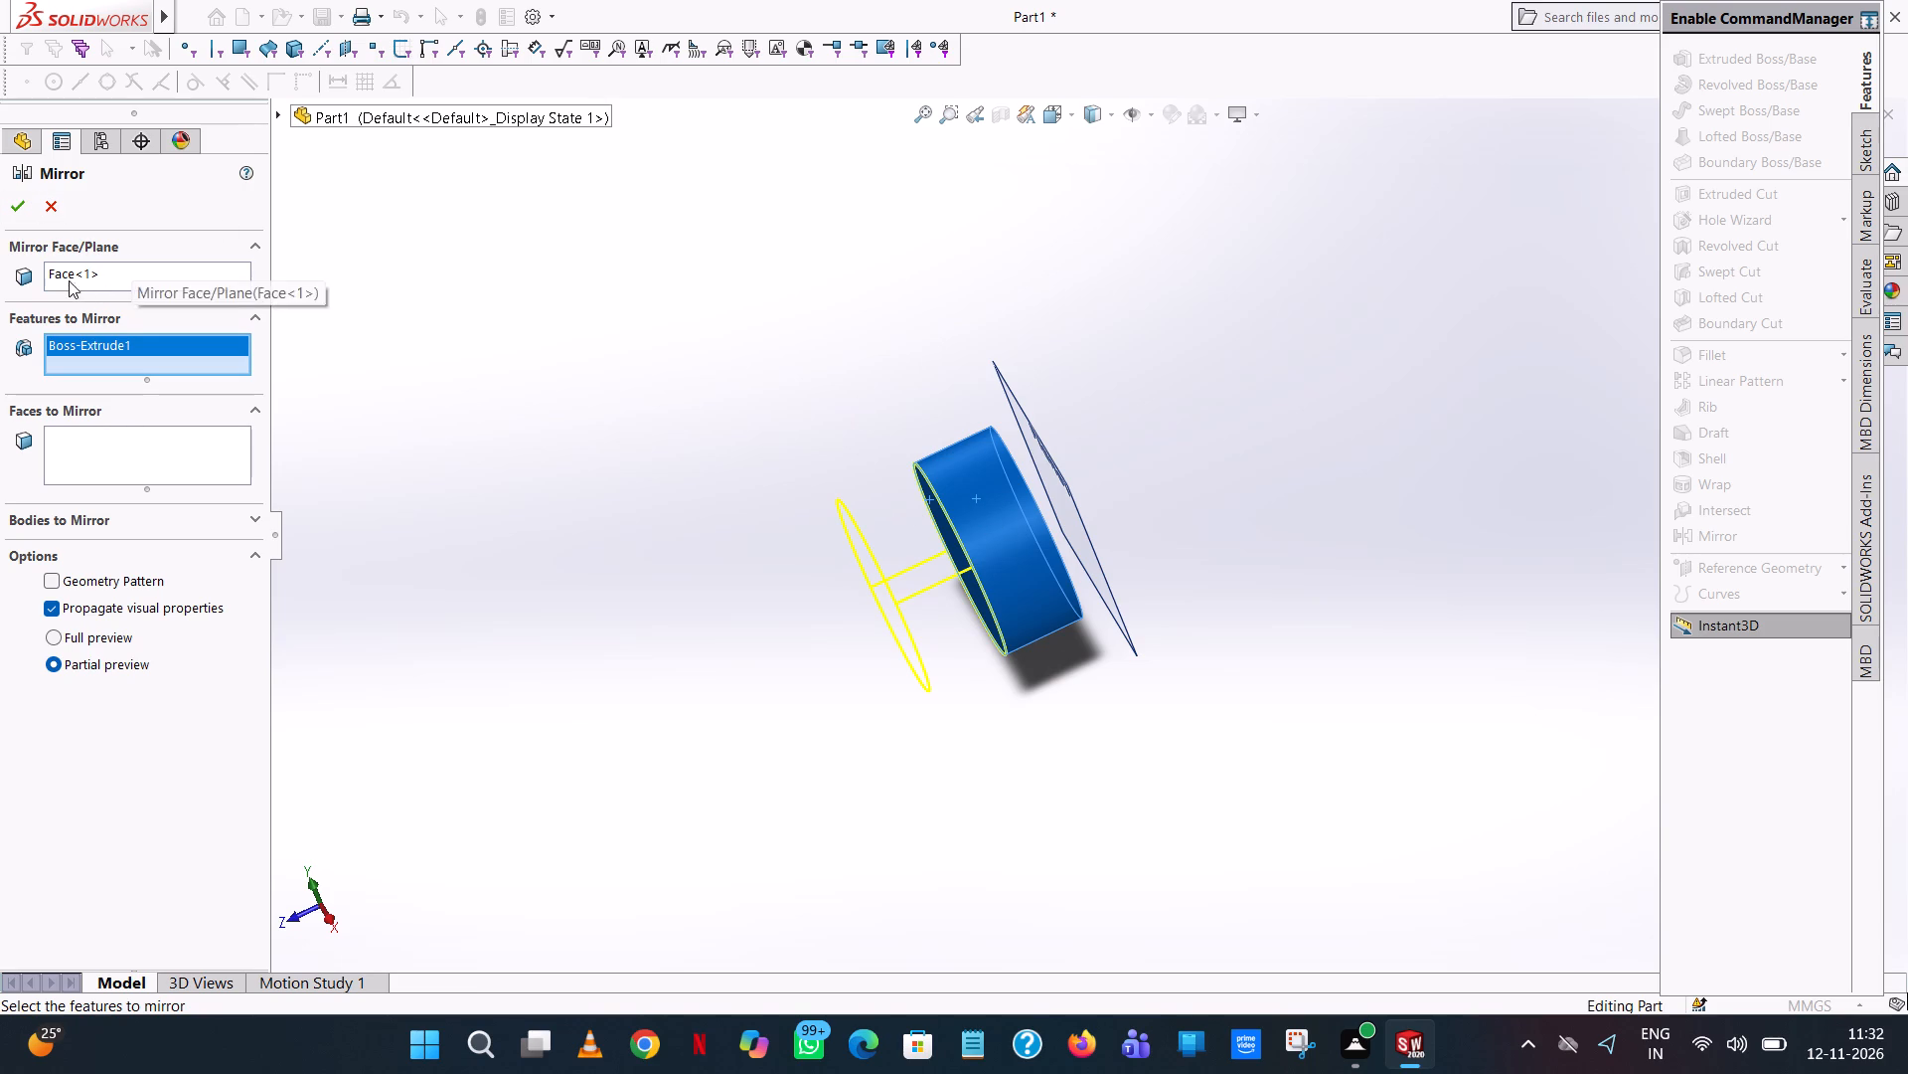
left_click(104, 273)
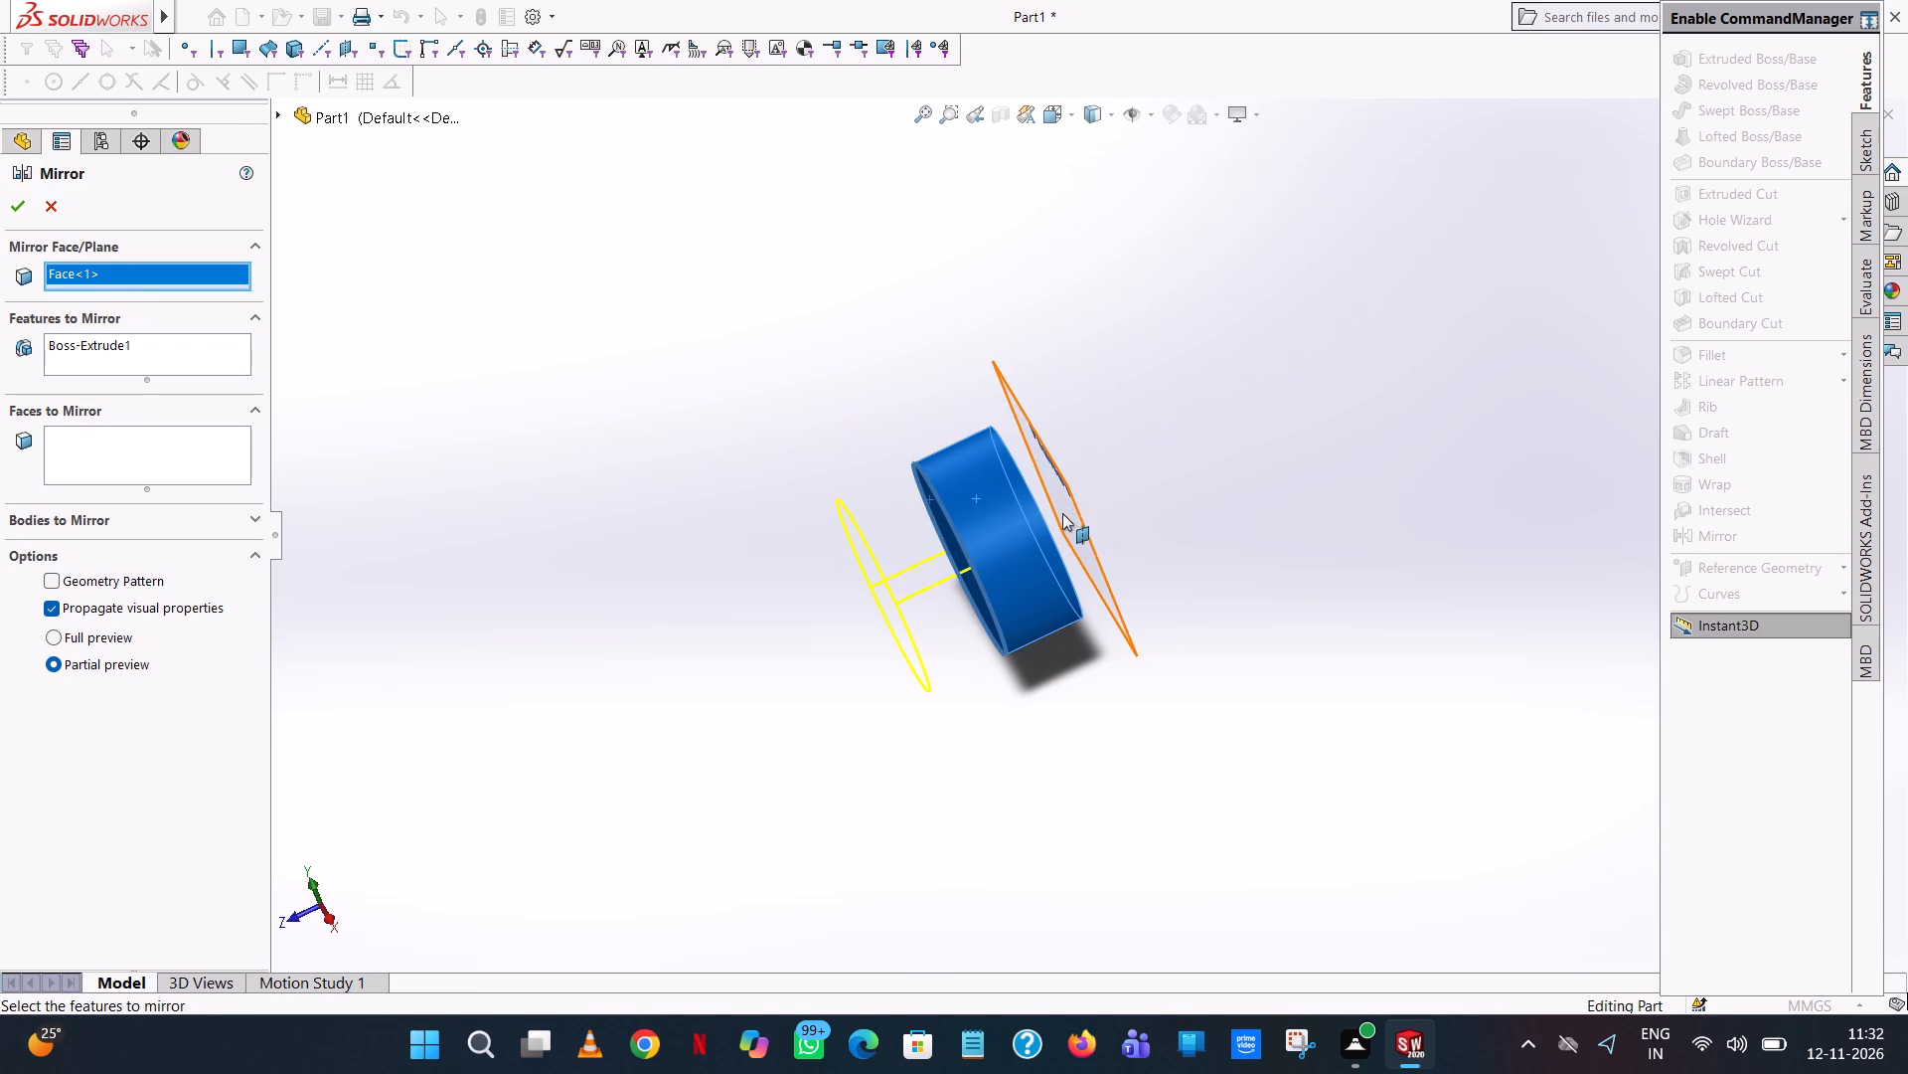
left_click(1069, 510)
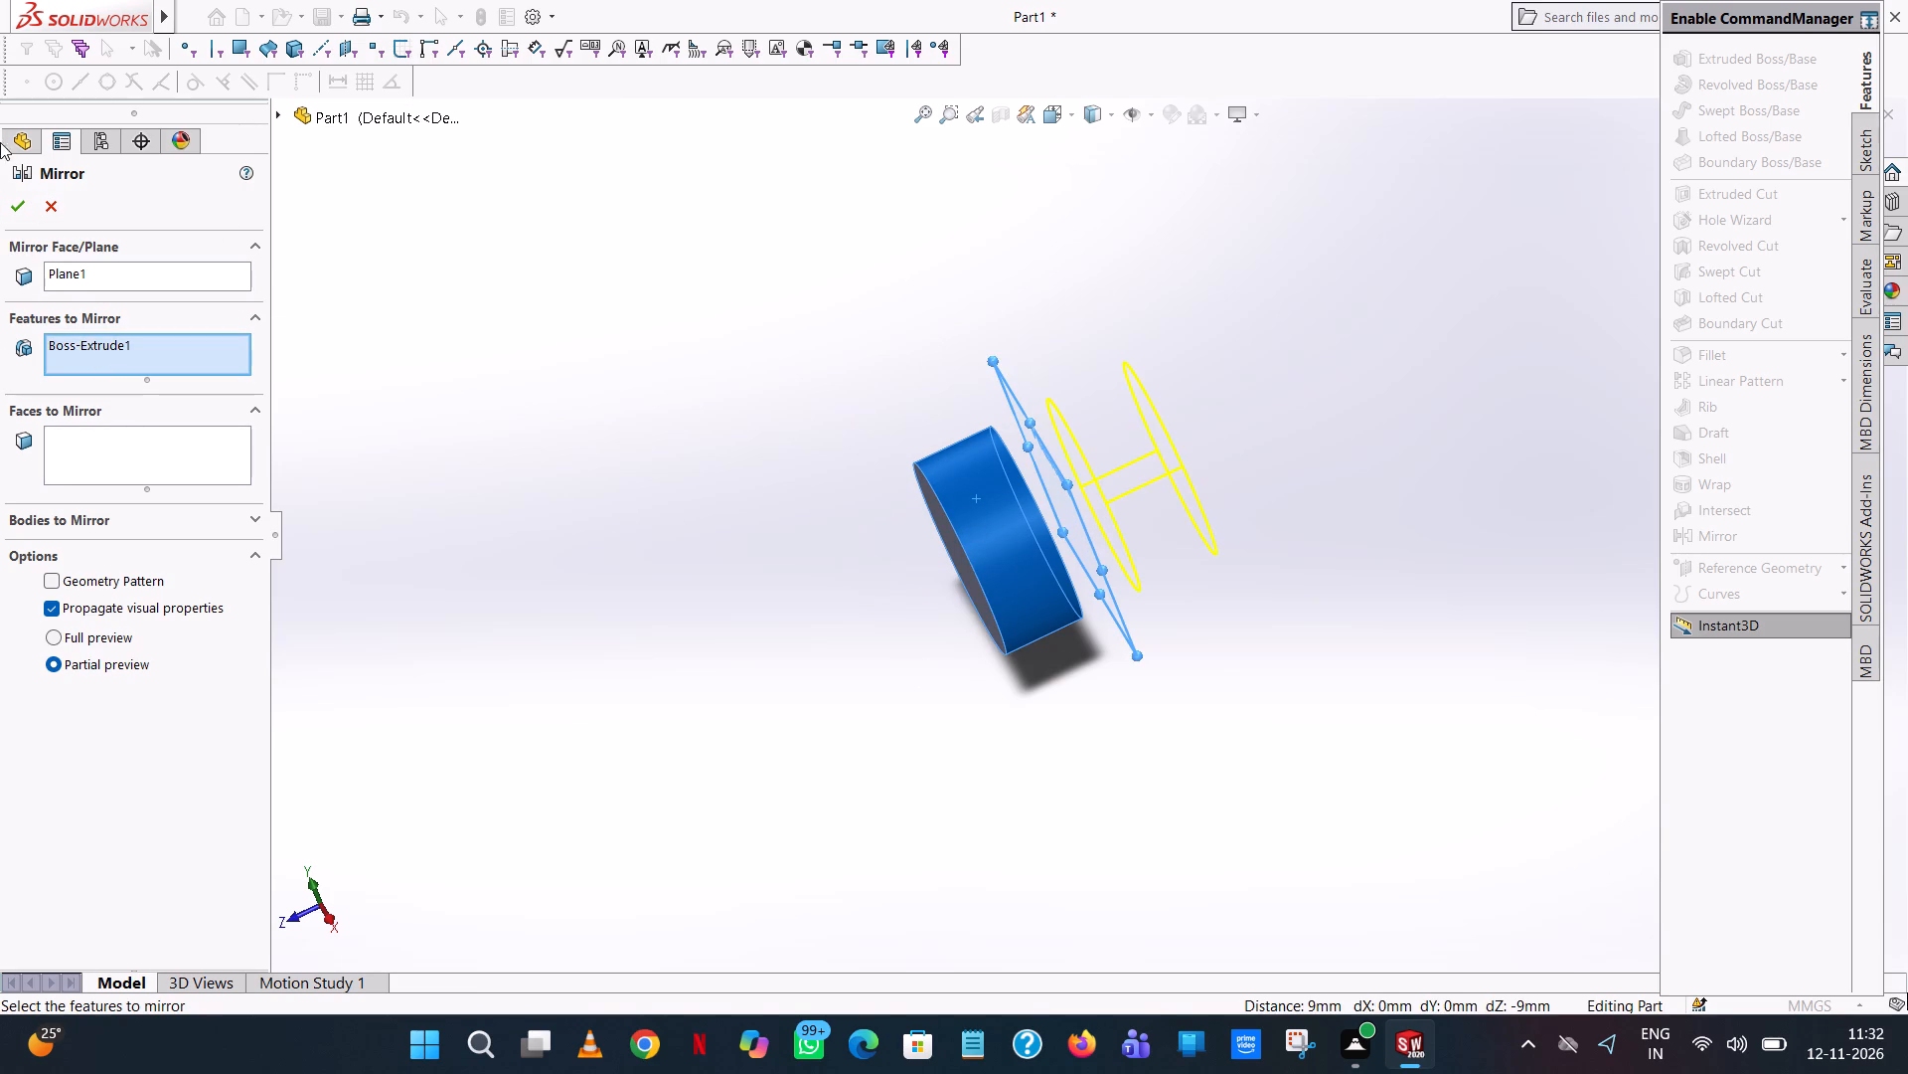
left_click(23, 207)
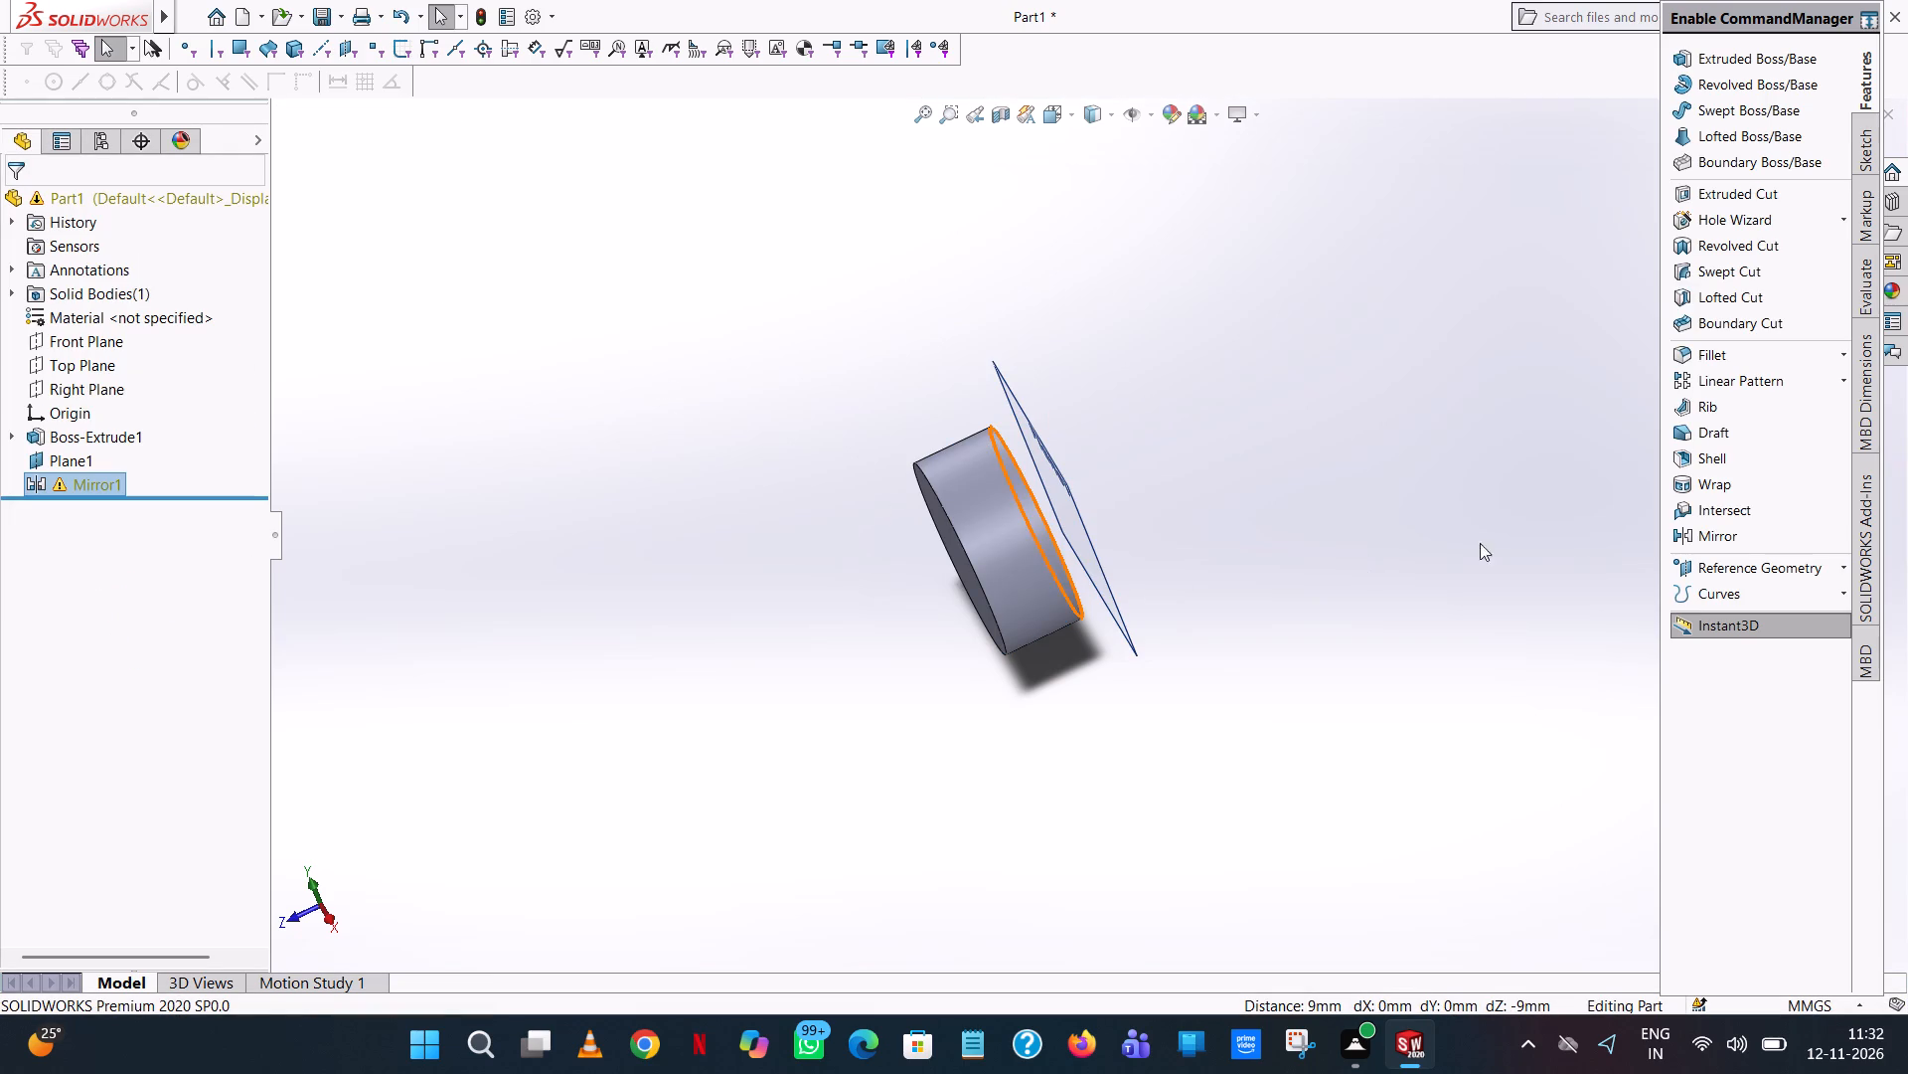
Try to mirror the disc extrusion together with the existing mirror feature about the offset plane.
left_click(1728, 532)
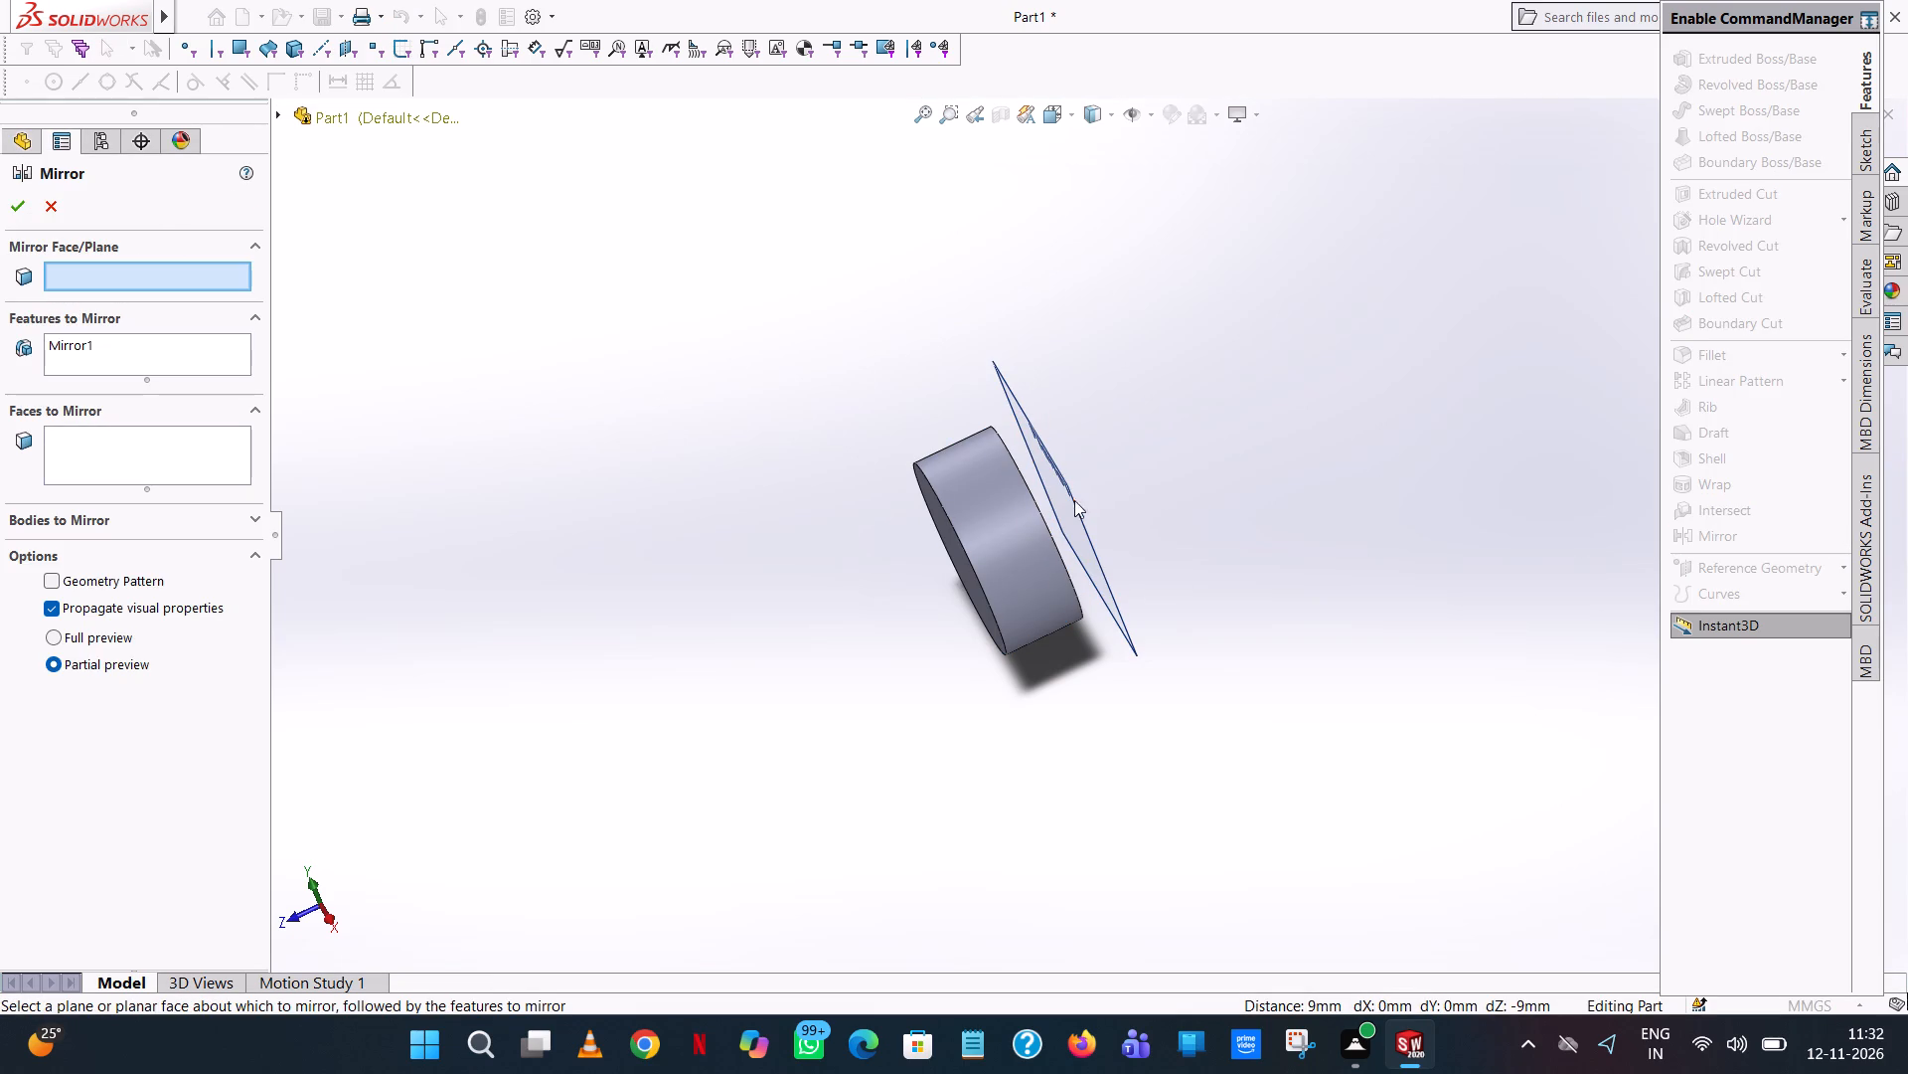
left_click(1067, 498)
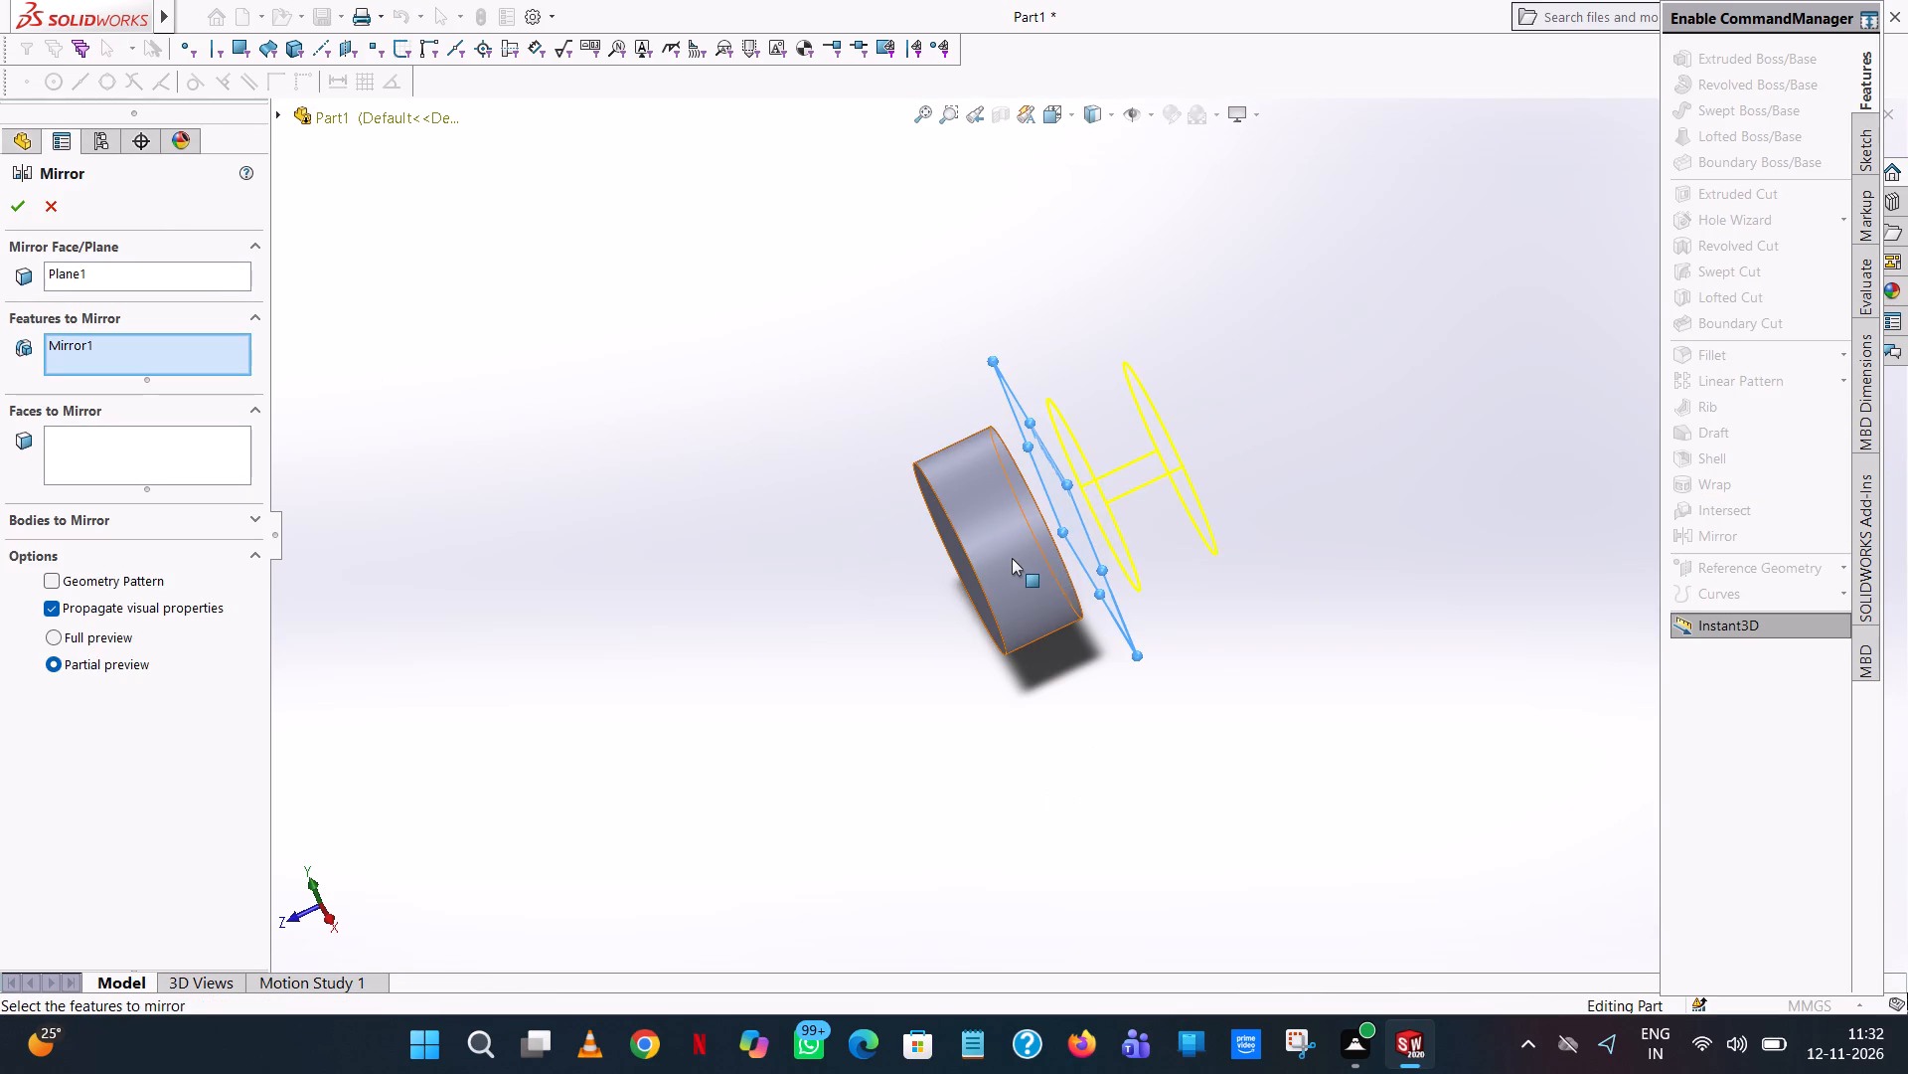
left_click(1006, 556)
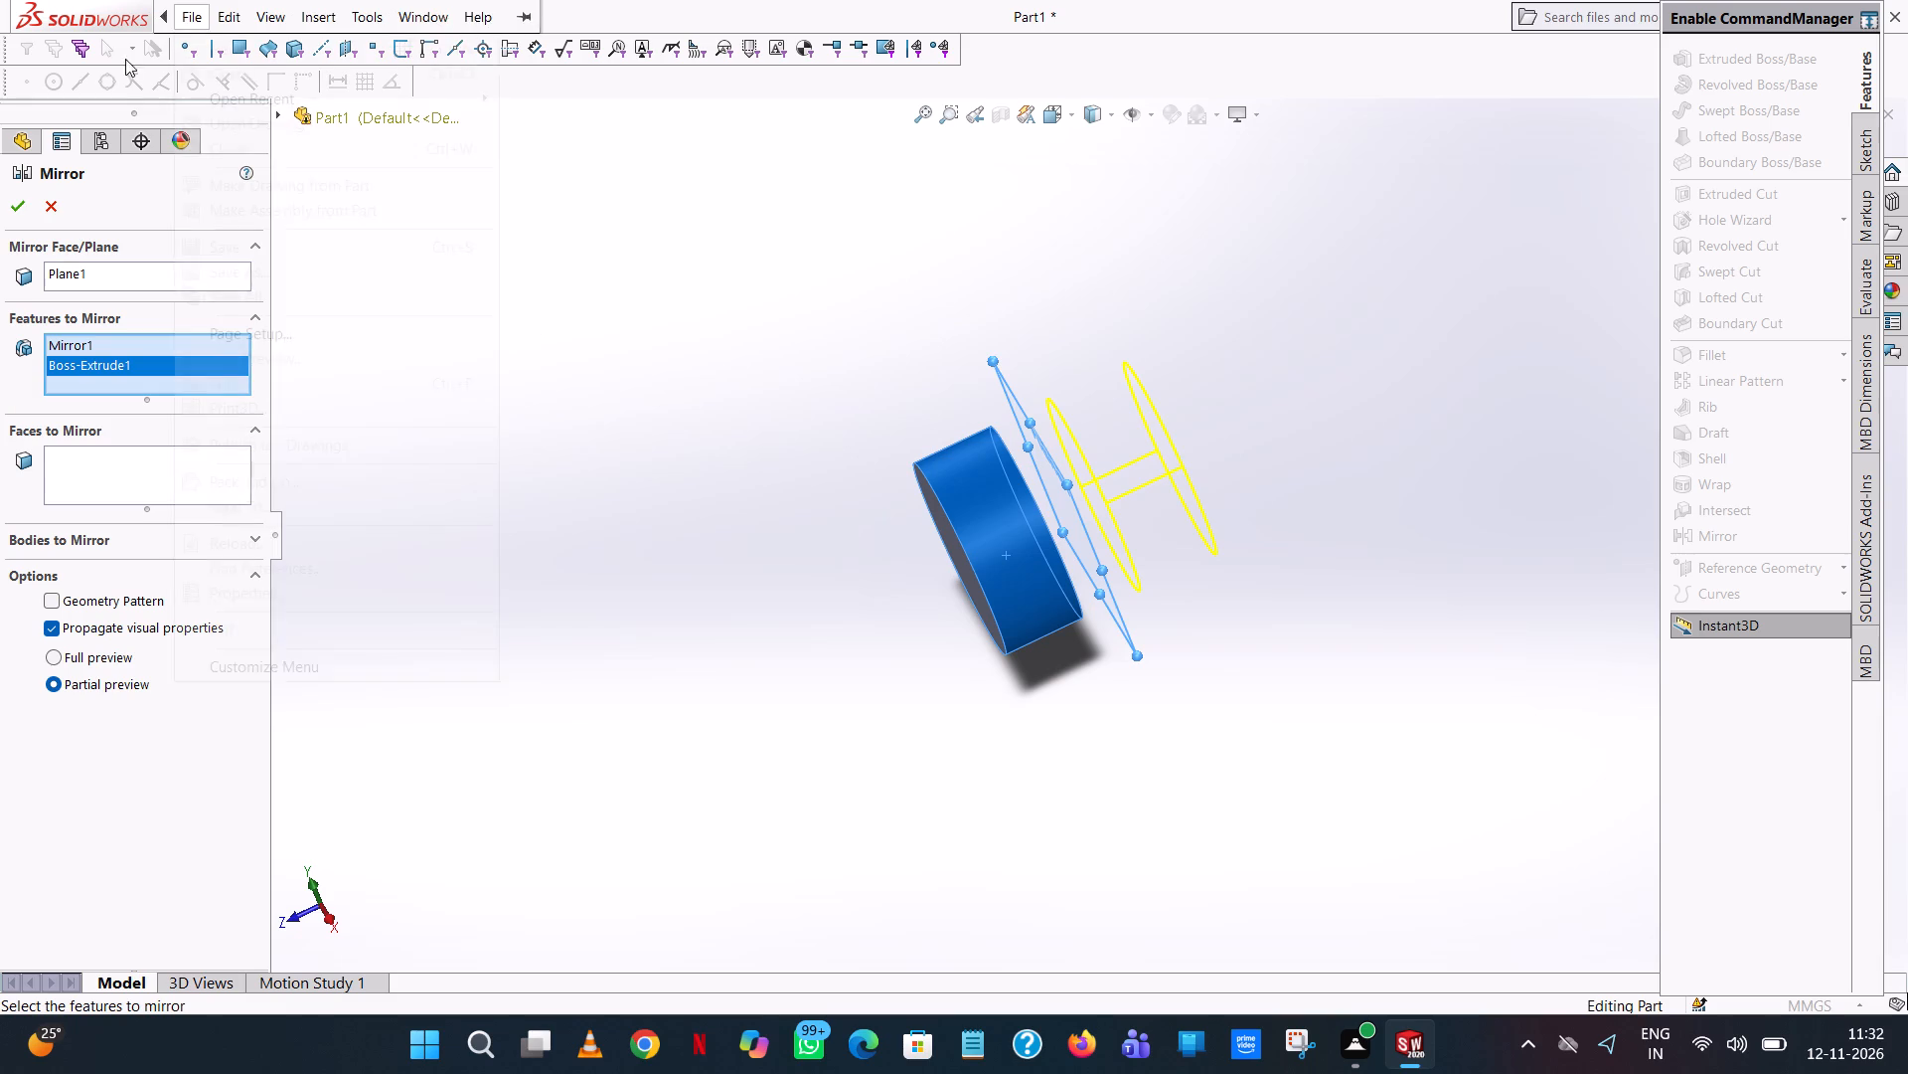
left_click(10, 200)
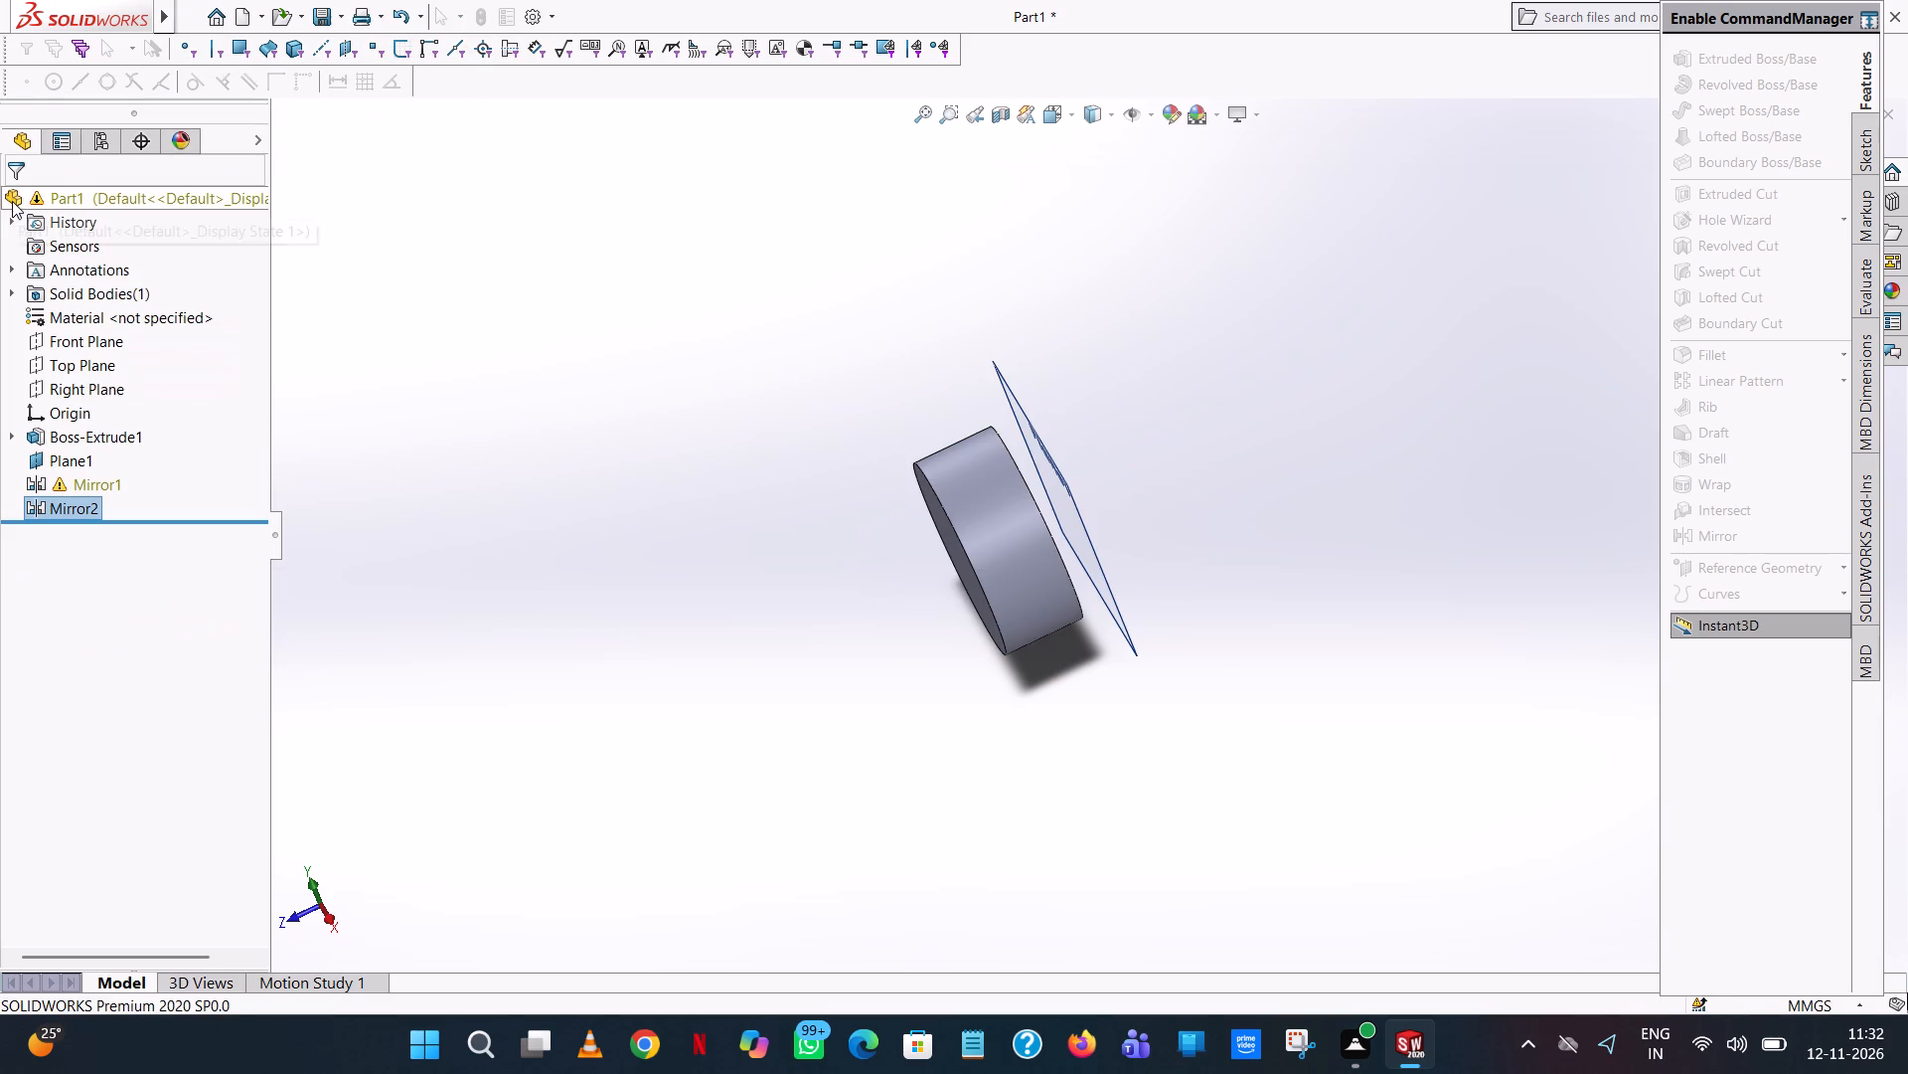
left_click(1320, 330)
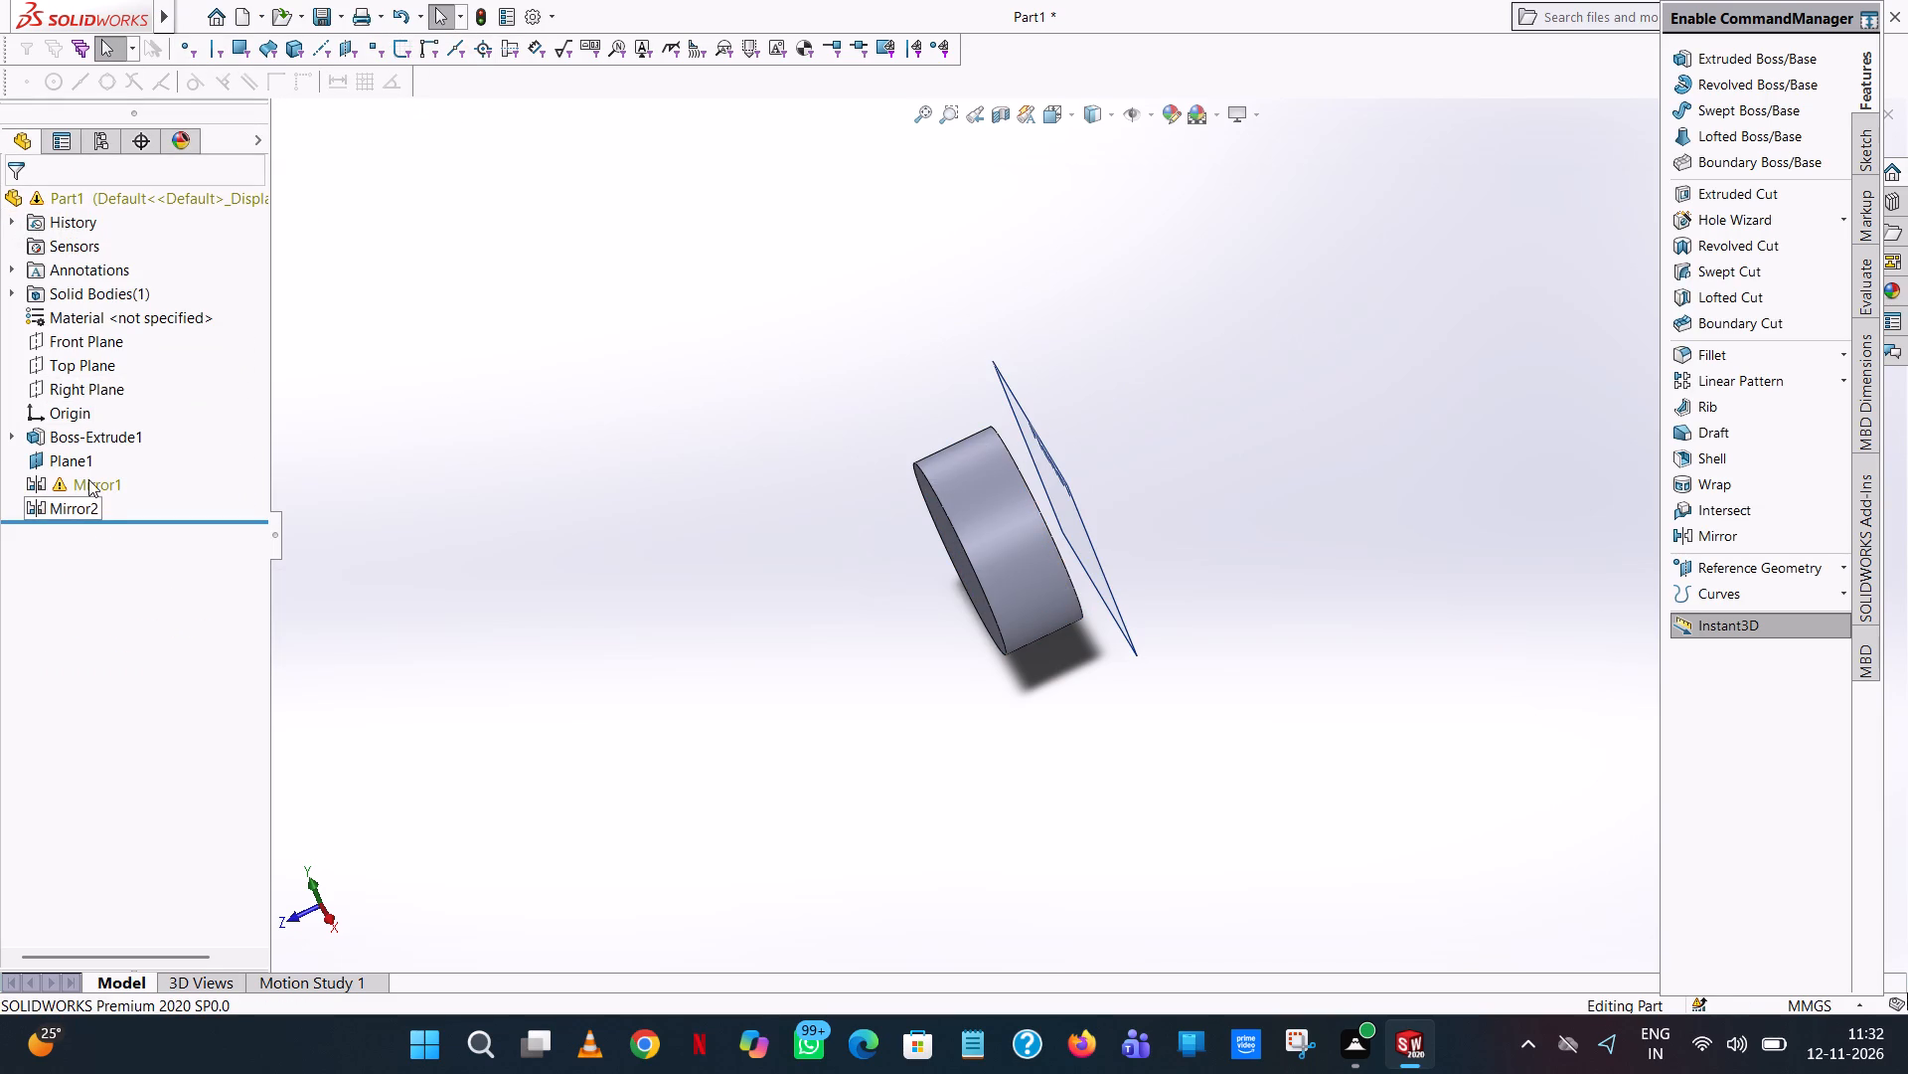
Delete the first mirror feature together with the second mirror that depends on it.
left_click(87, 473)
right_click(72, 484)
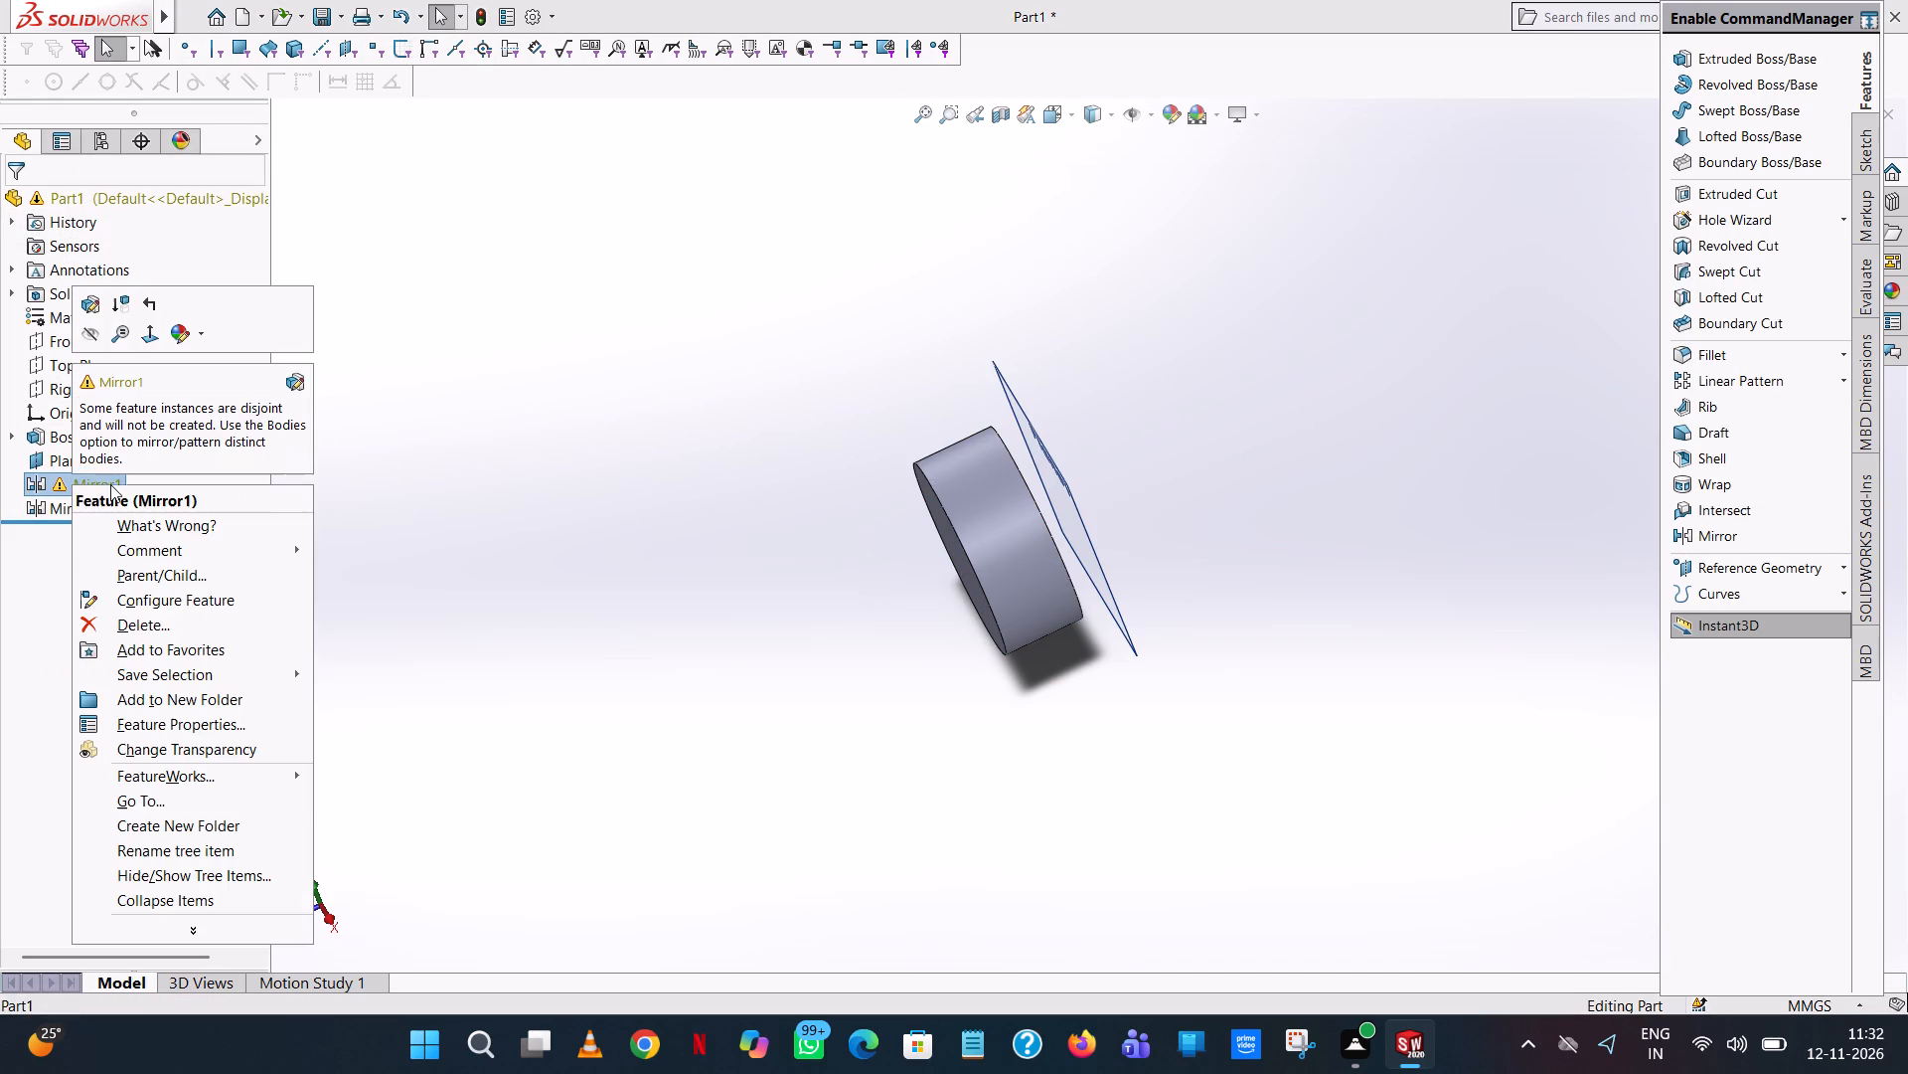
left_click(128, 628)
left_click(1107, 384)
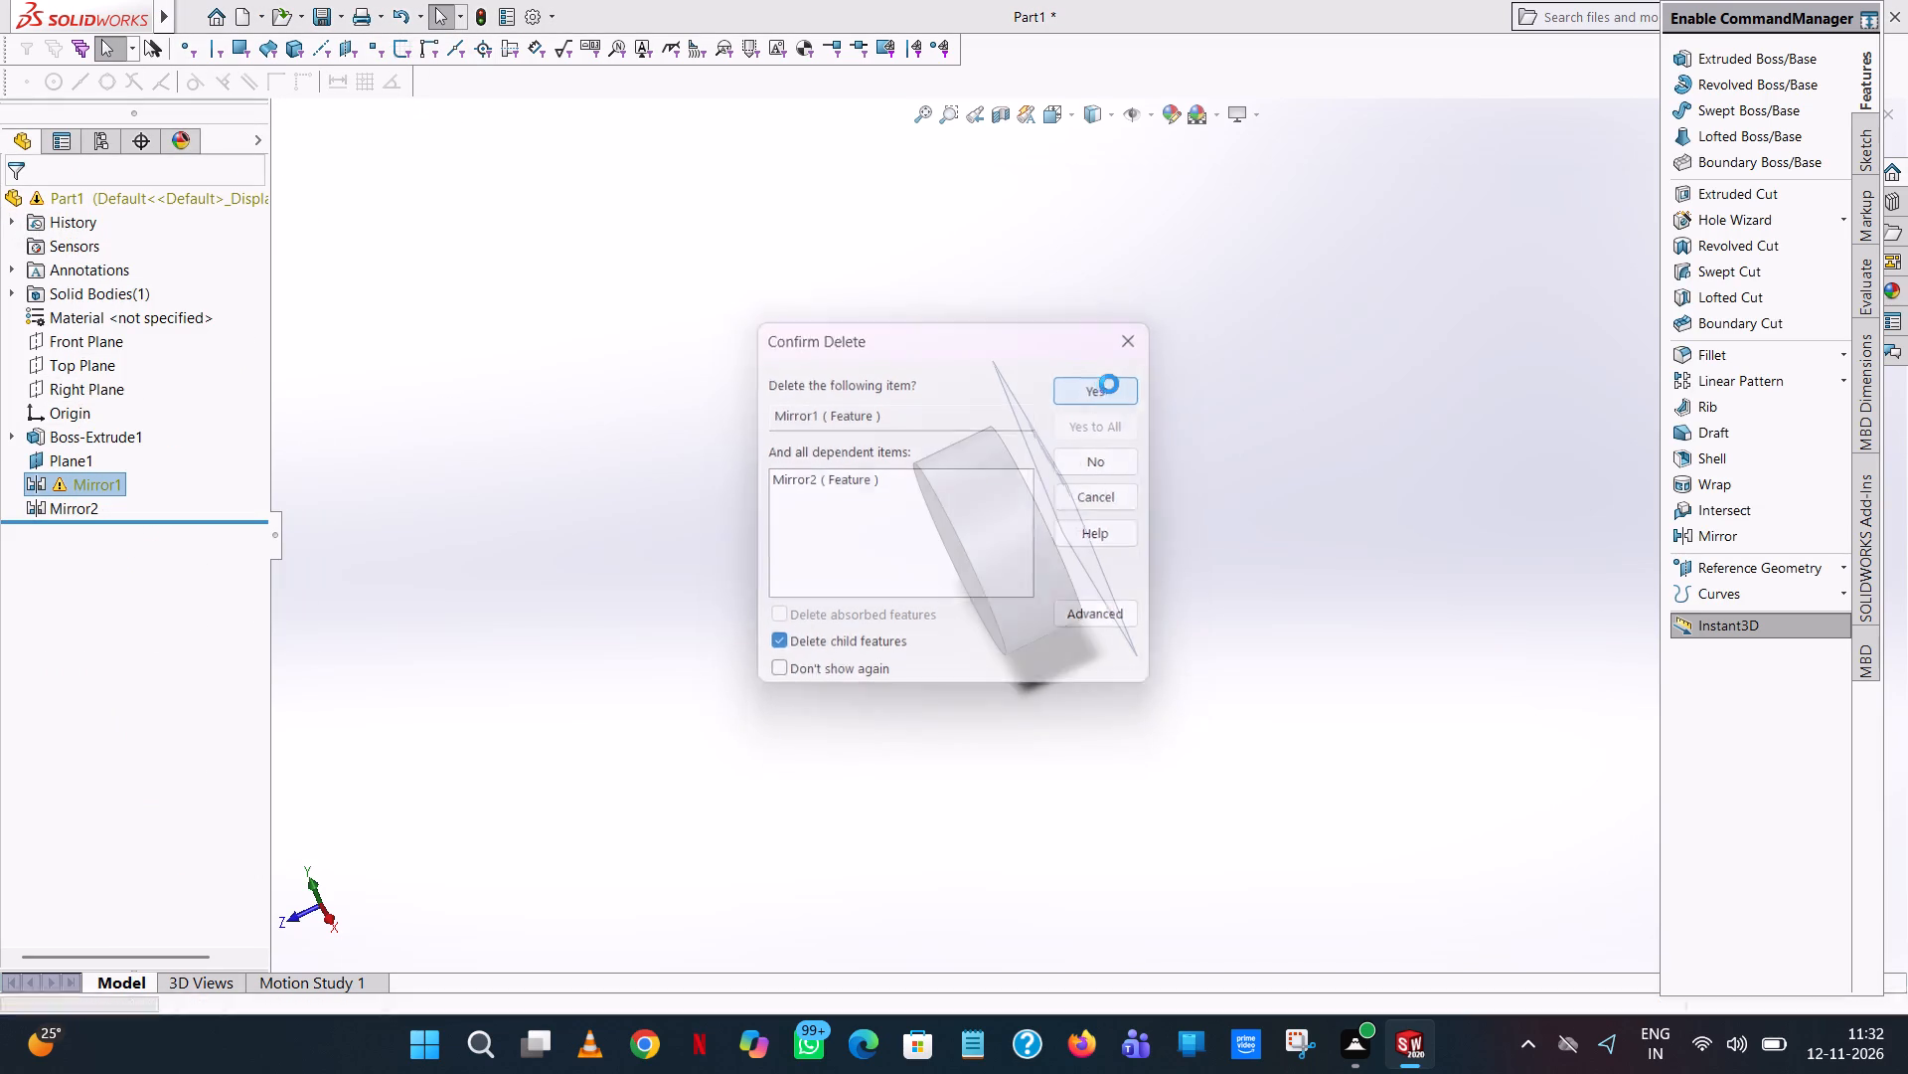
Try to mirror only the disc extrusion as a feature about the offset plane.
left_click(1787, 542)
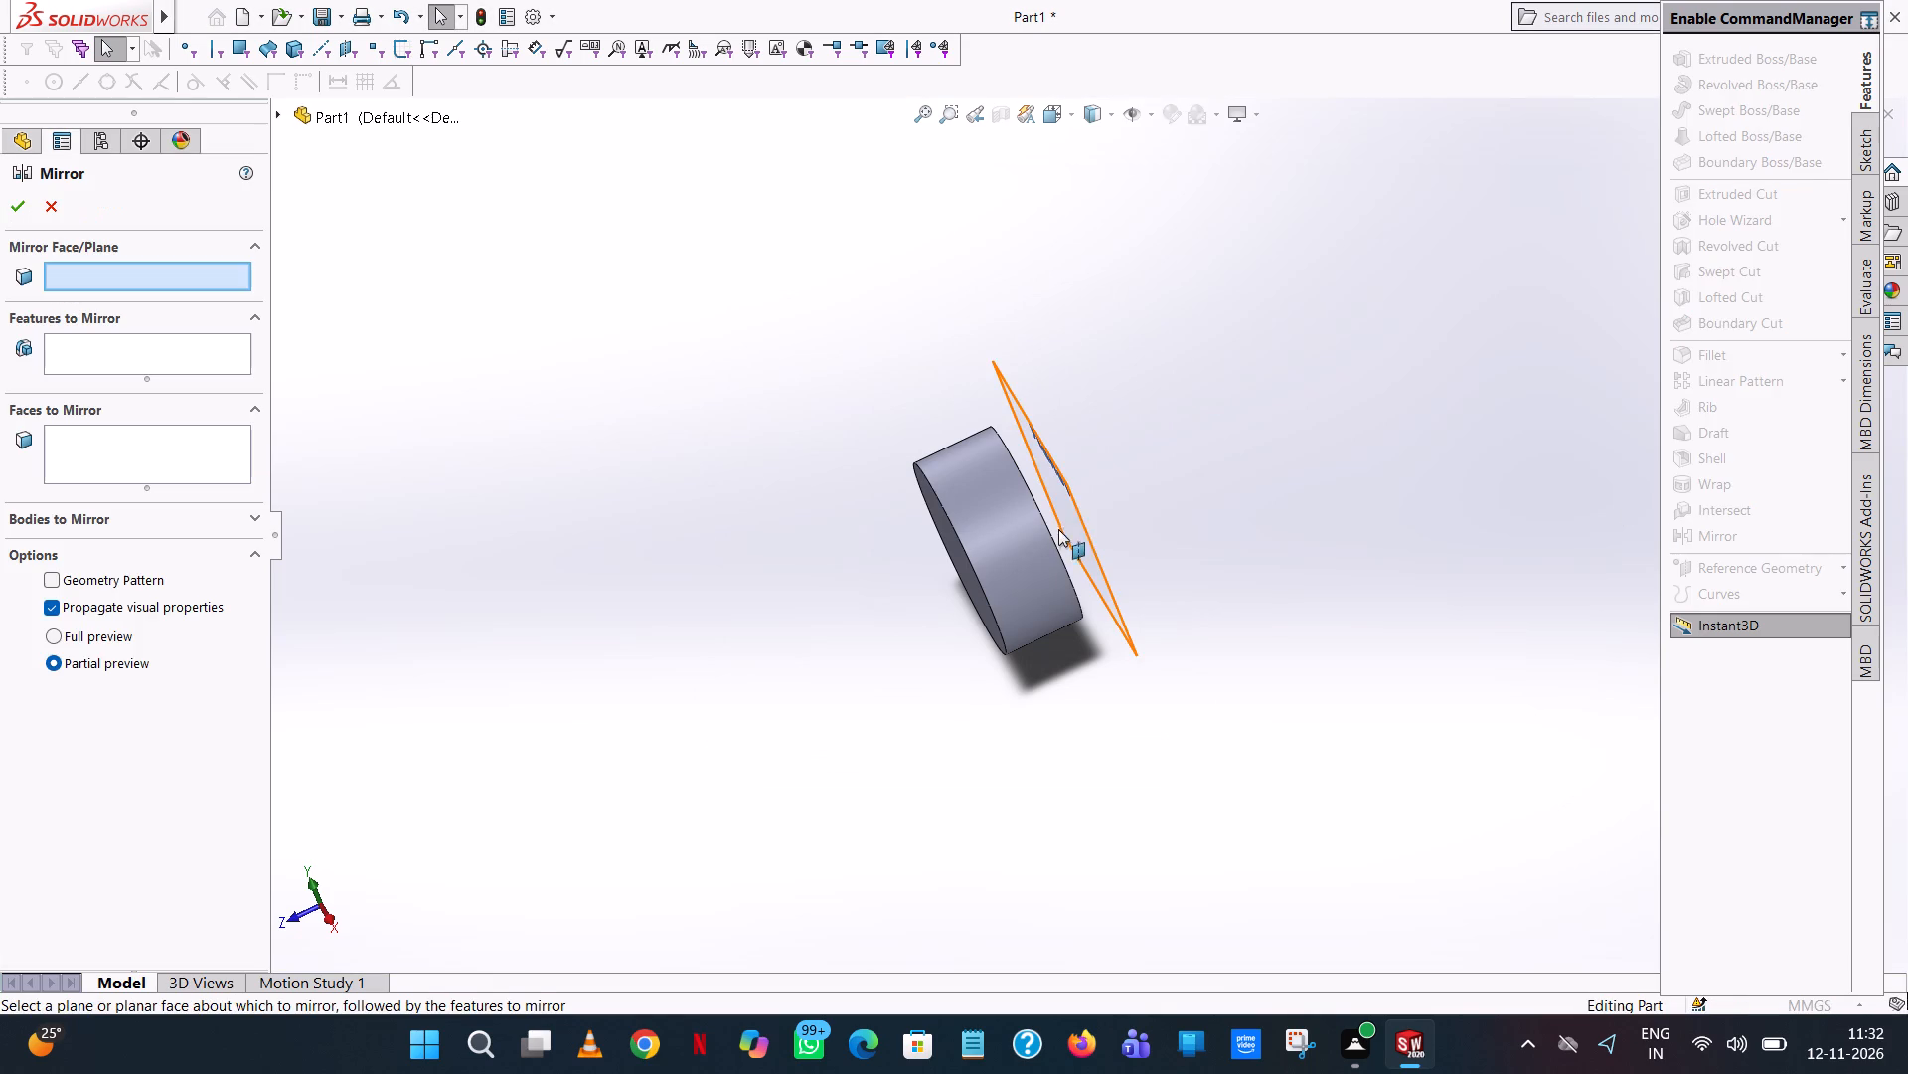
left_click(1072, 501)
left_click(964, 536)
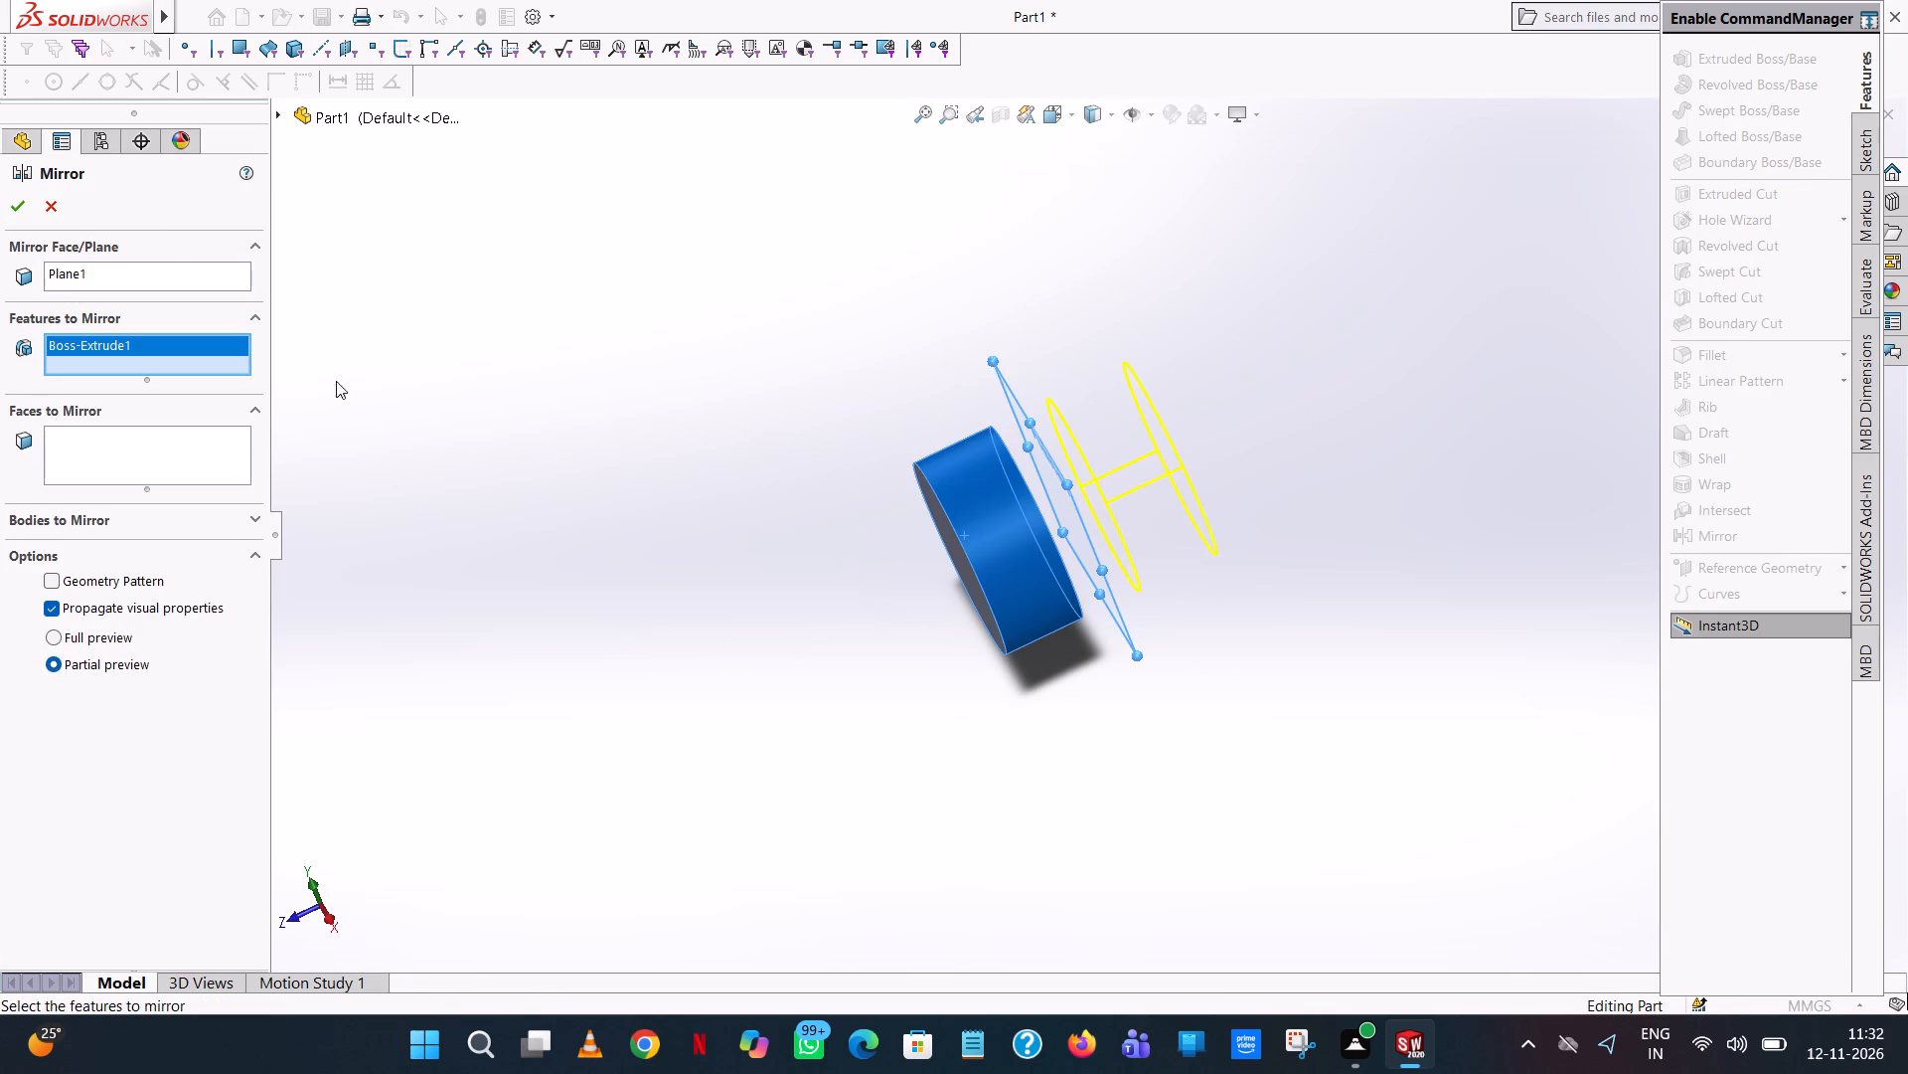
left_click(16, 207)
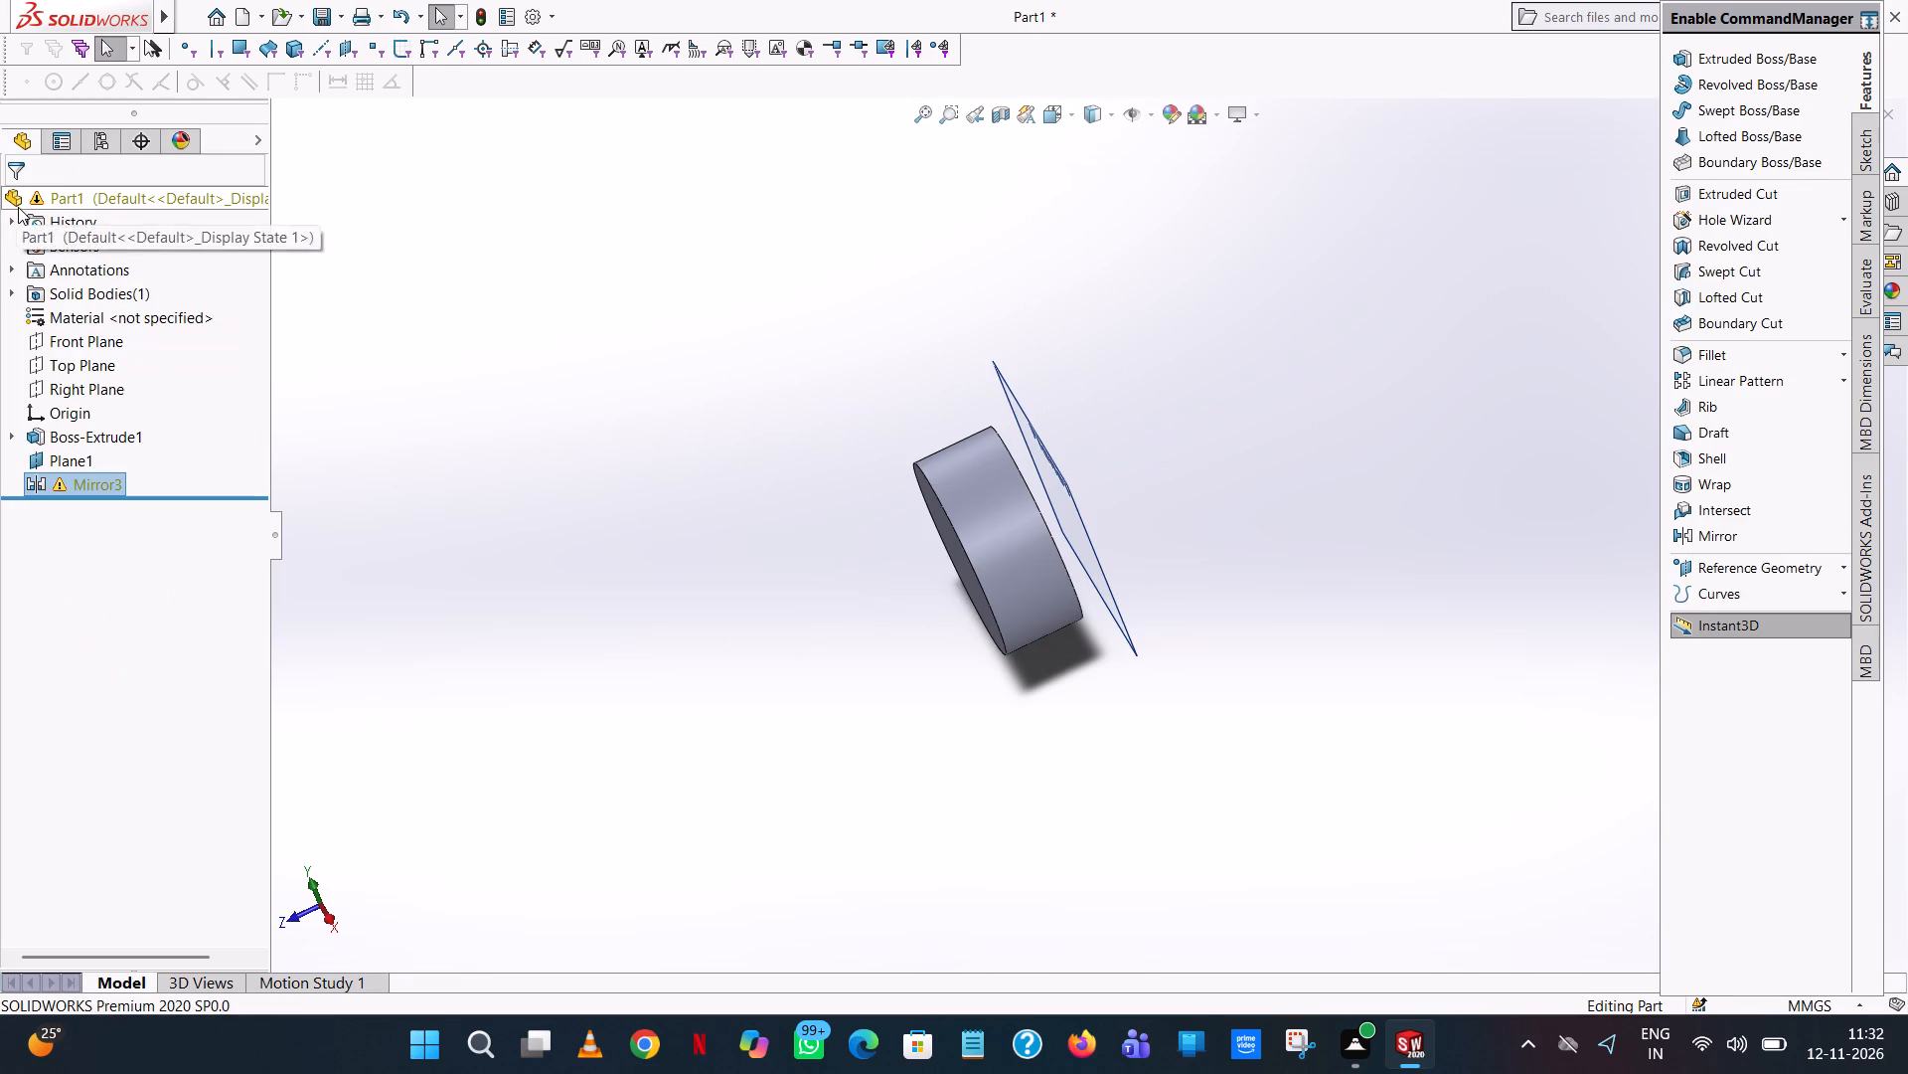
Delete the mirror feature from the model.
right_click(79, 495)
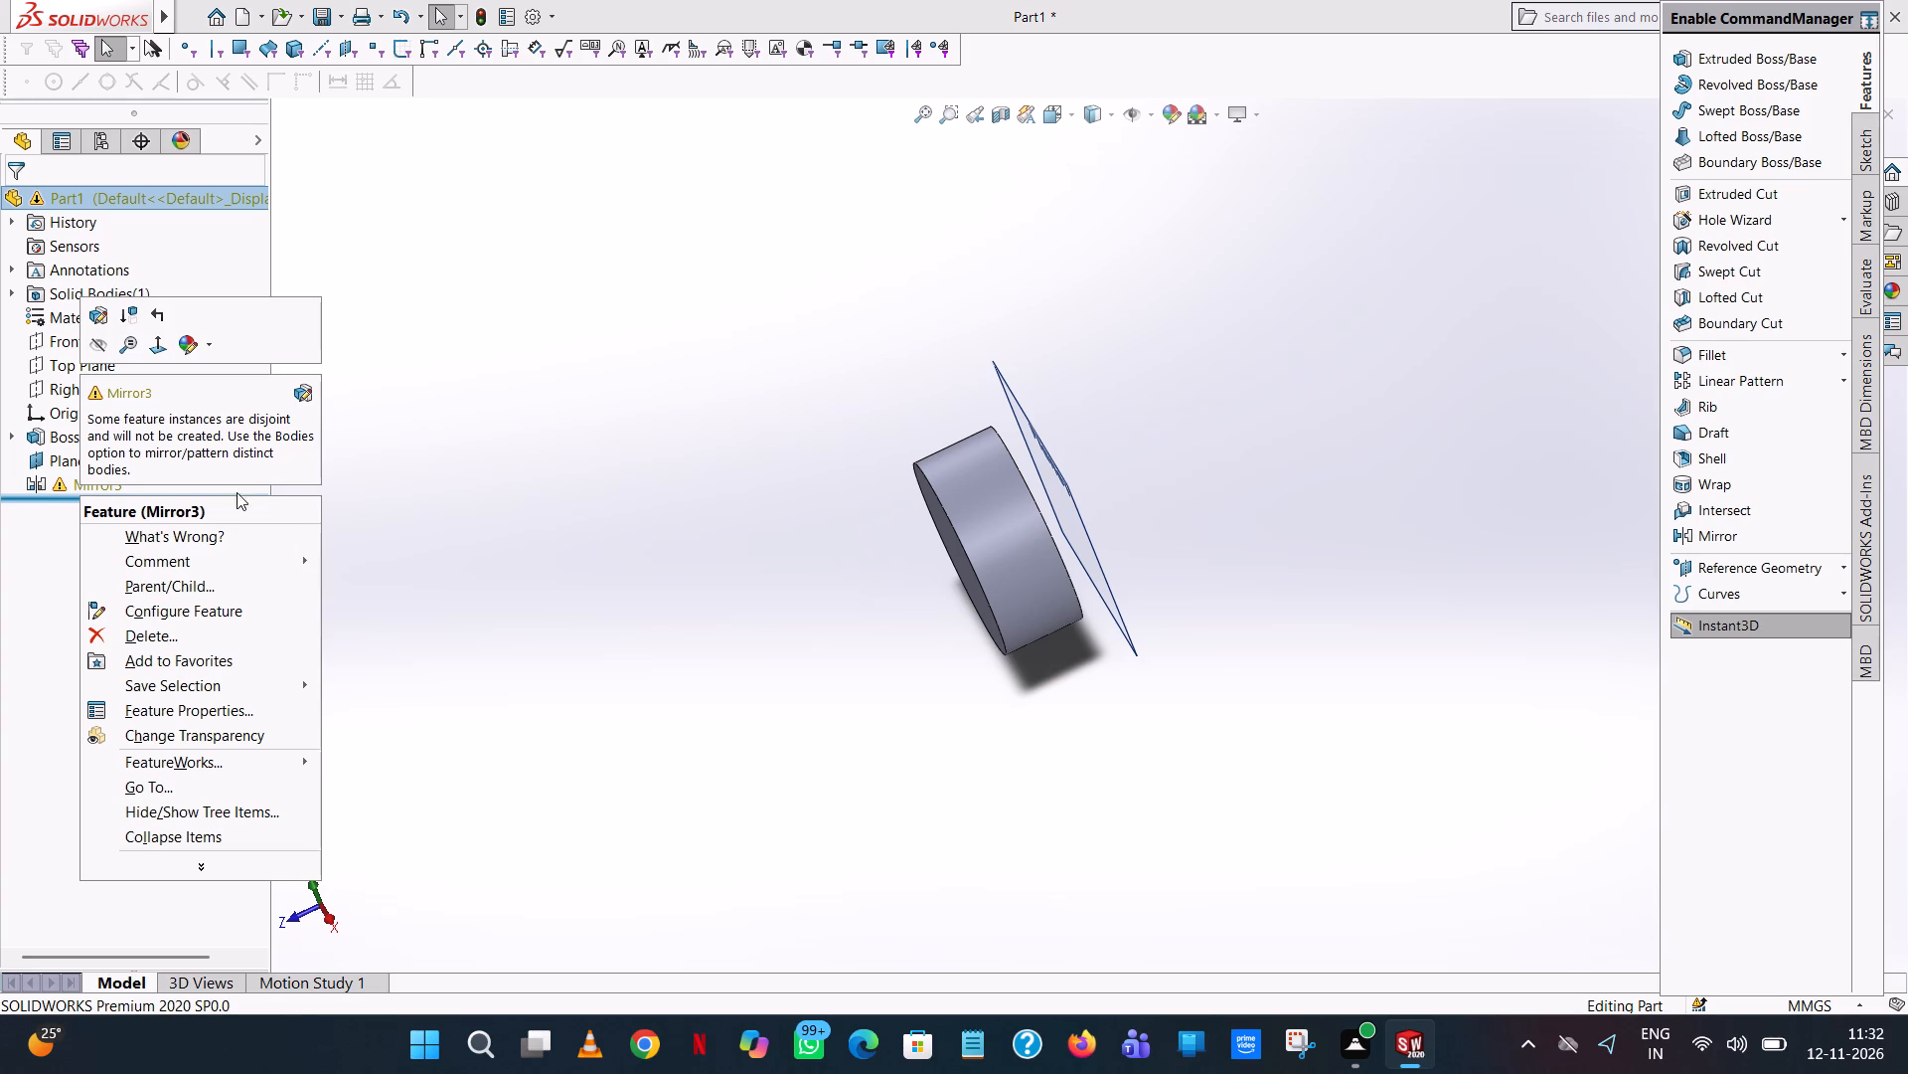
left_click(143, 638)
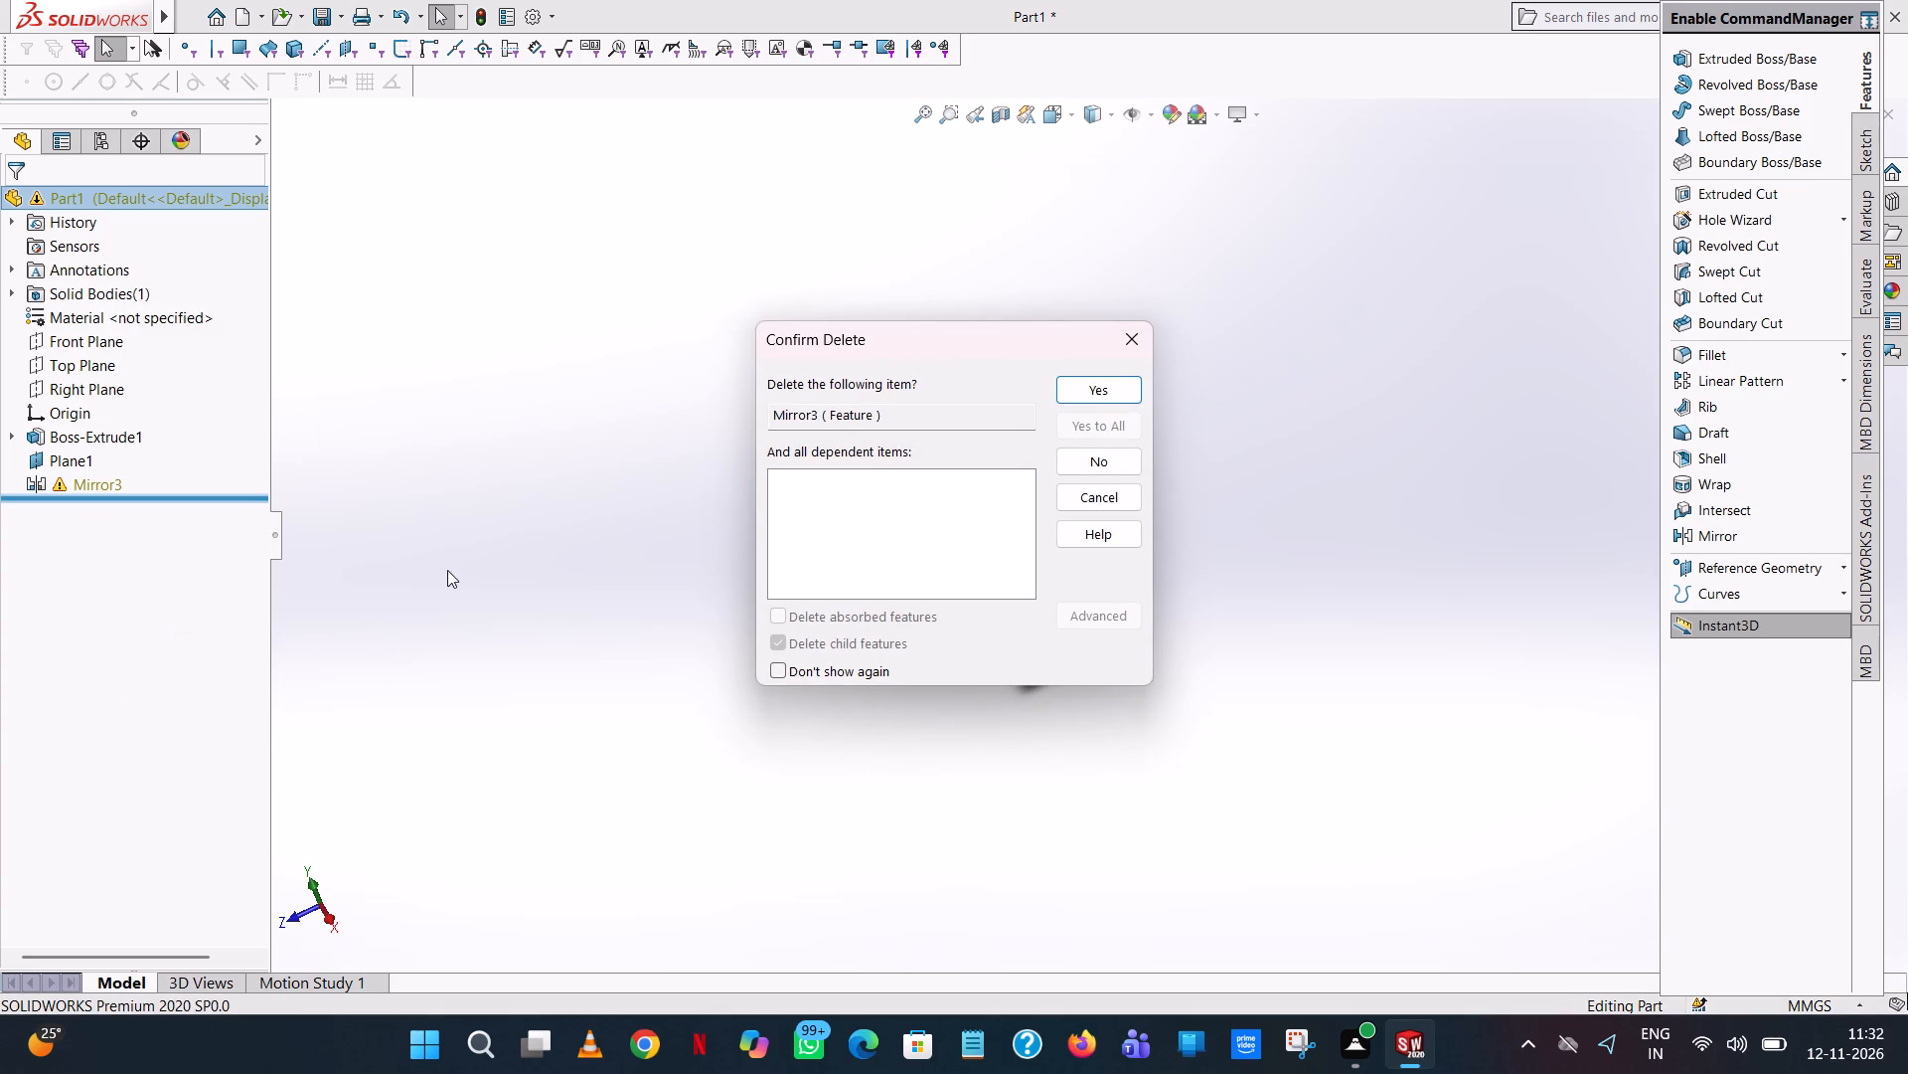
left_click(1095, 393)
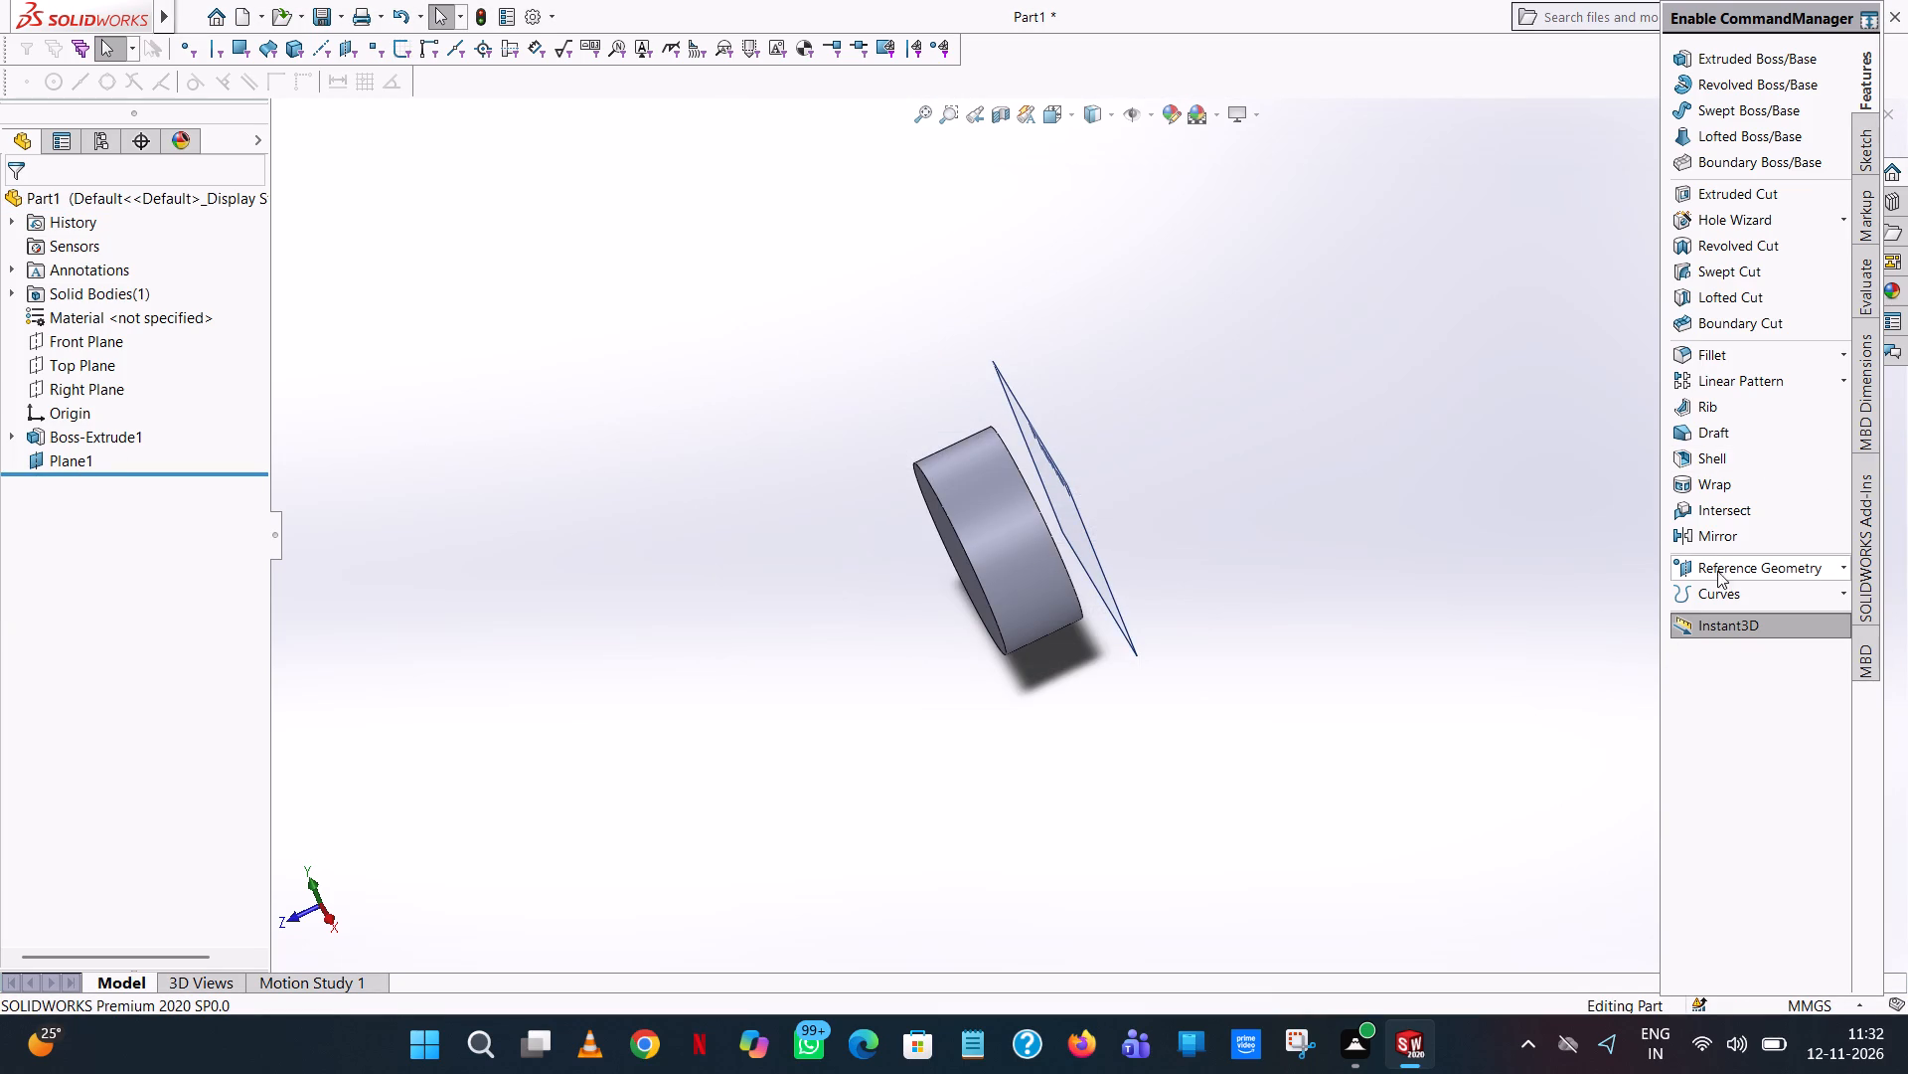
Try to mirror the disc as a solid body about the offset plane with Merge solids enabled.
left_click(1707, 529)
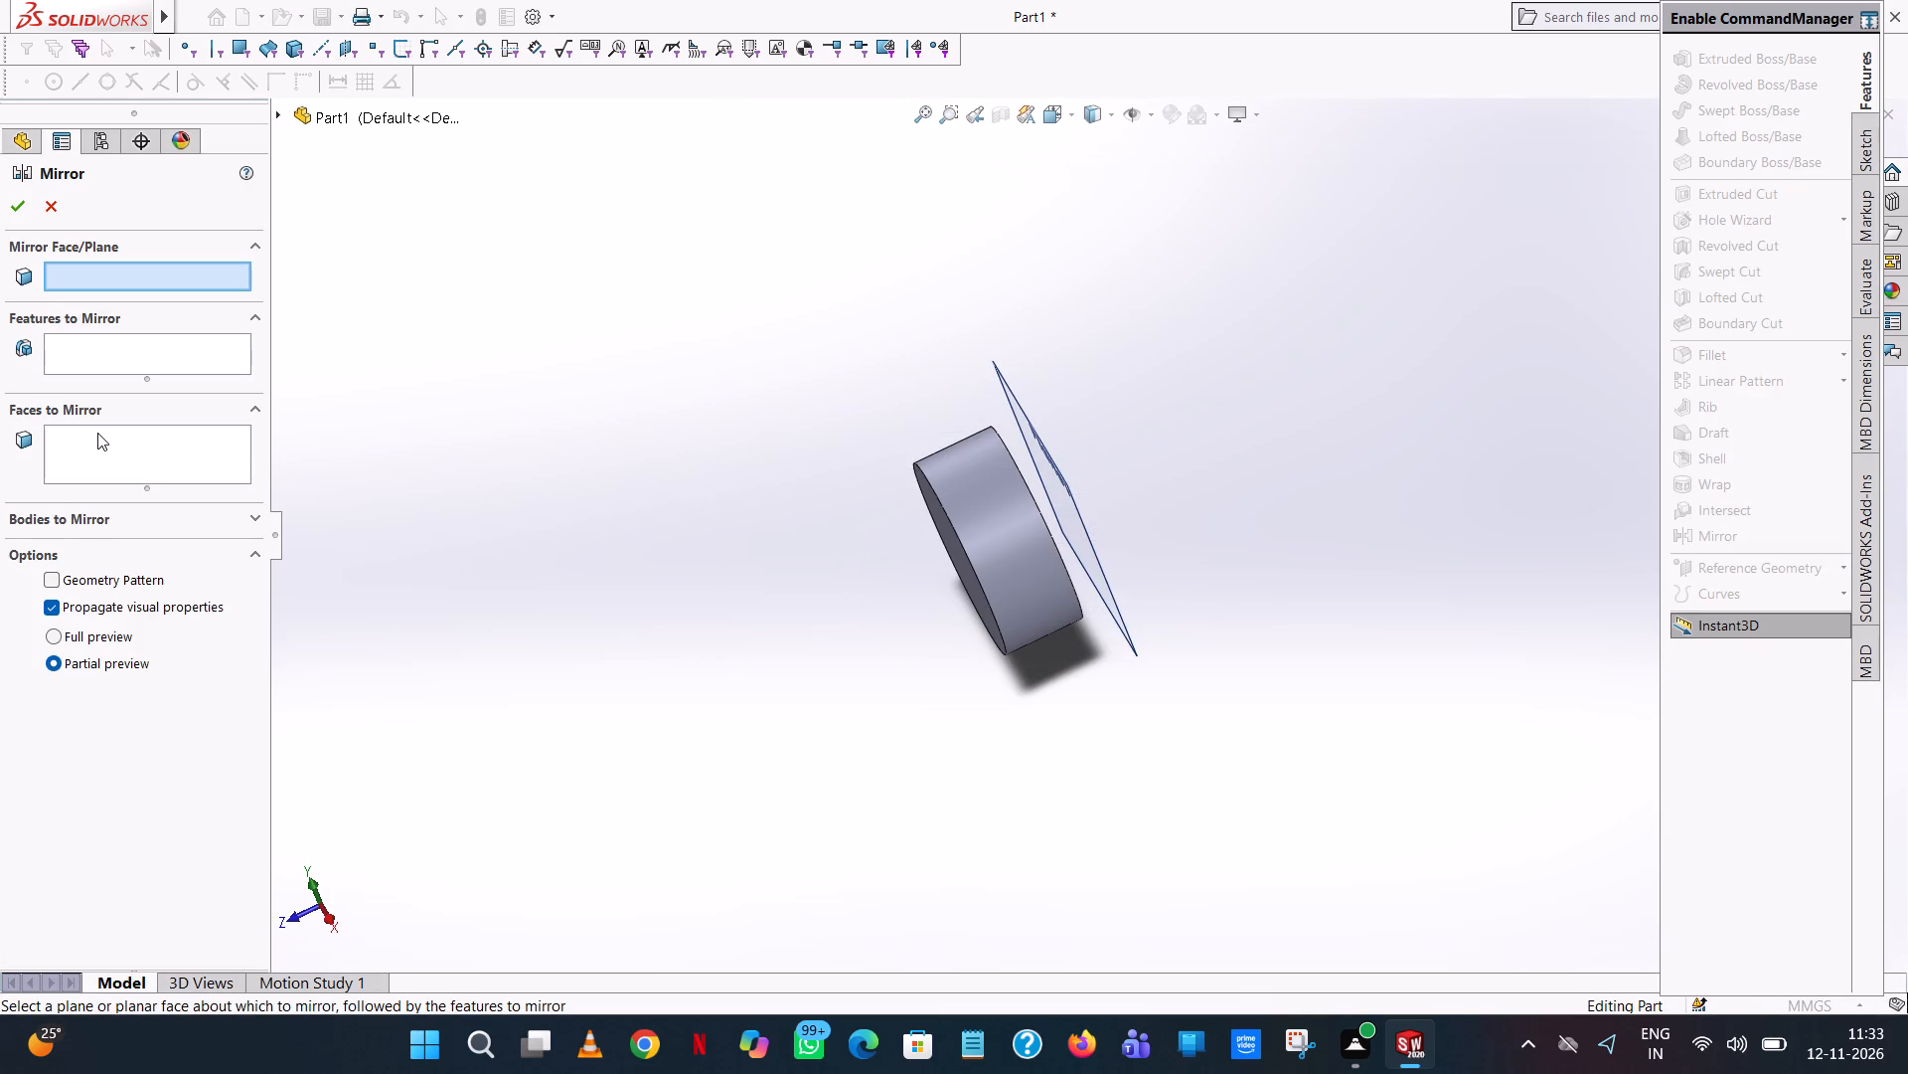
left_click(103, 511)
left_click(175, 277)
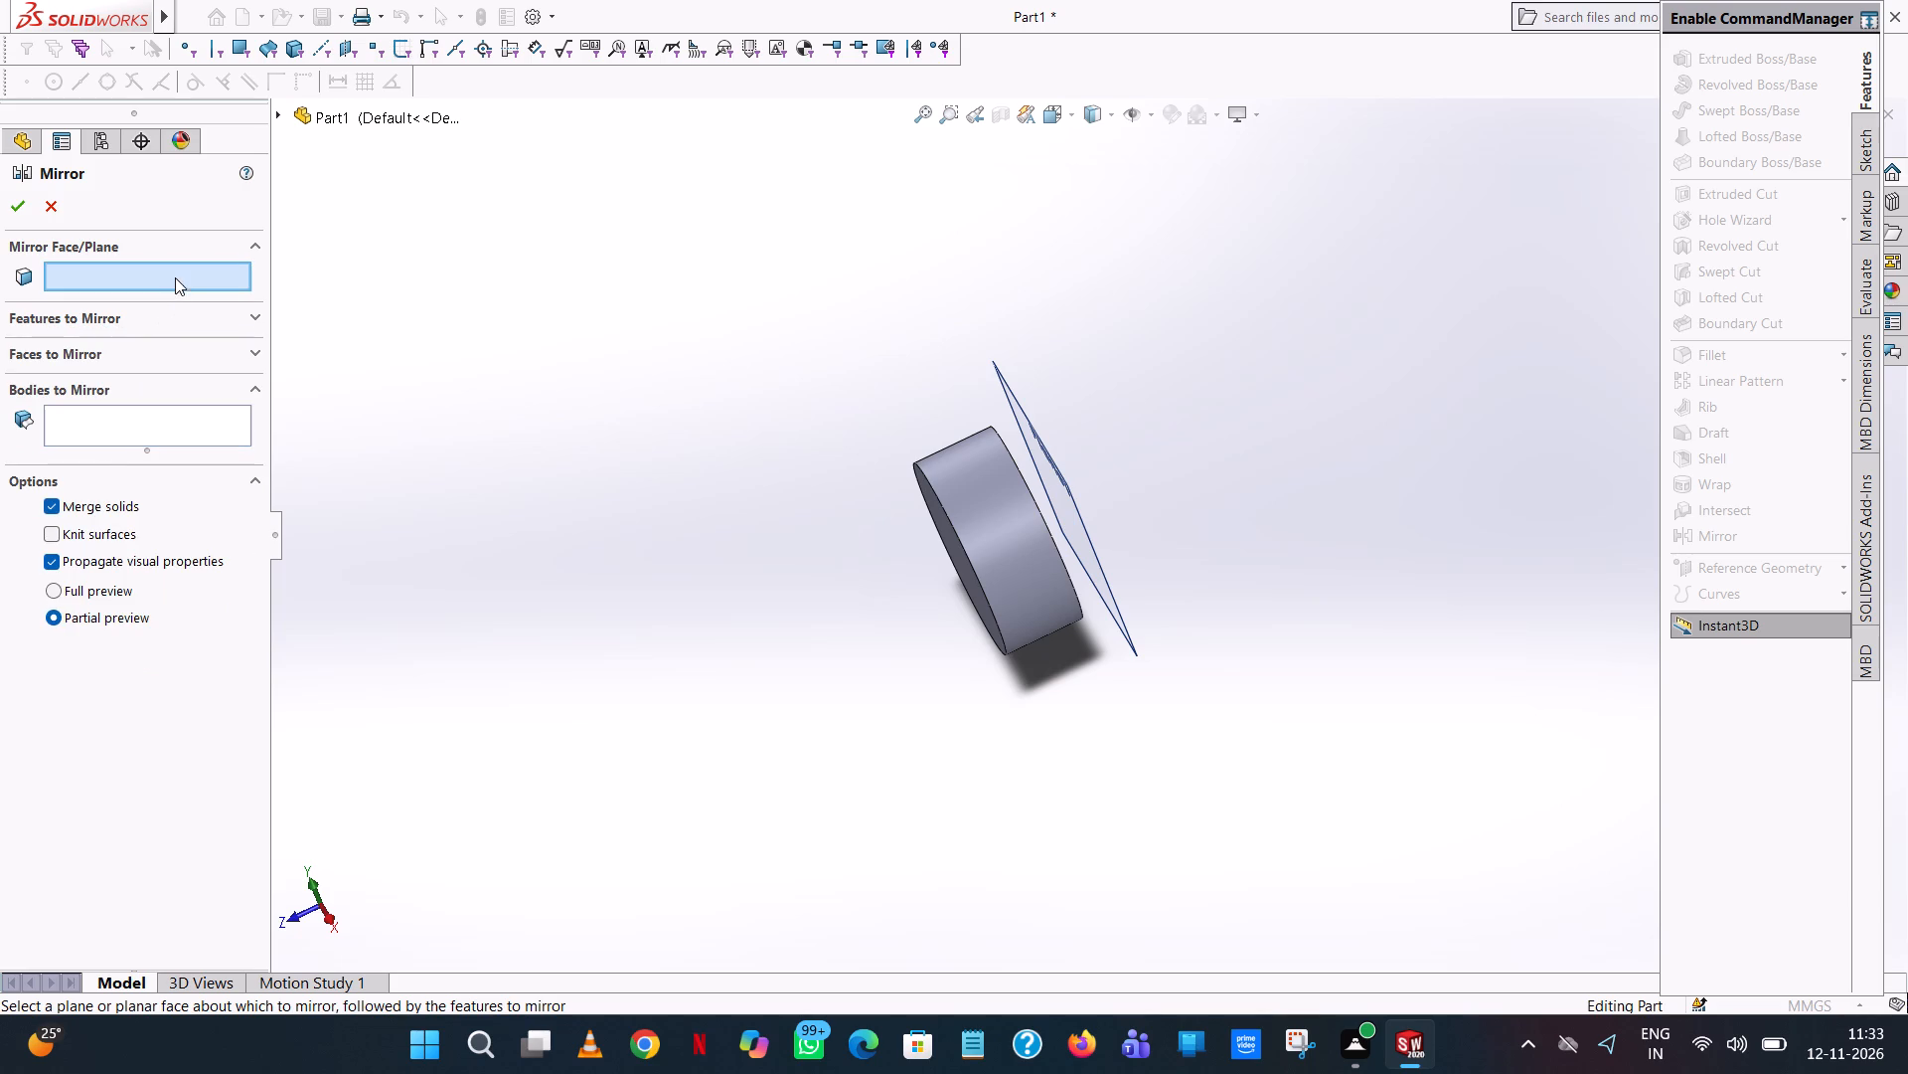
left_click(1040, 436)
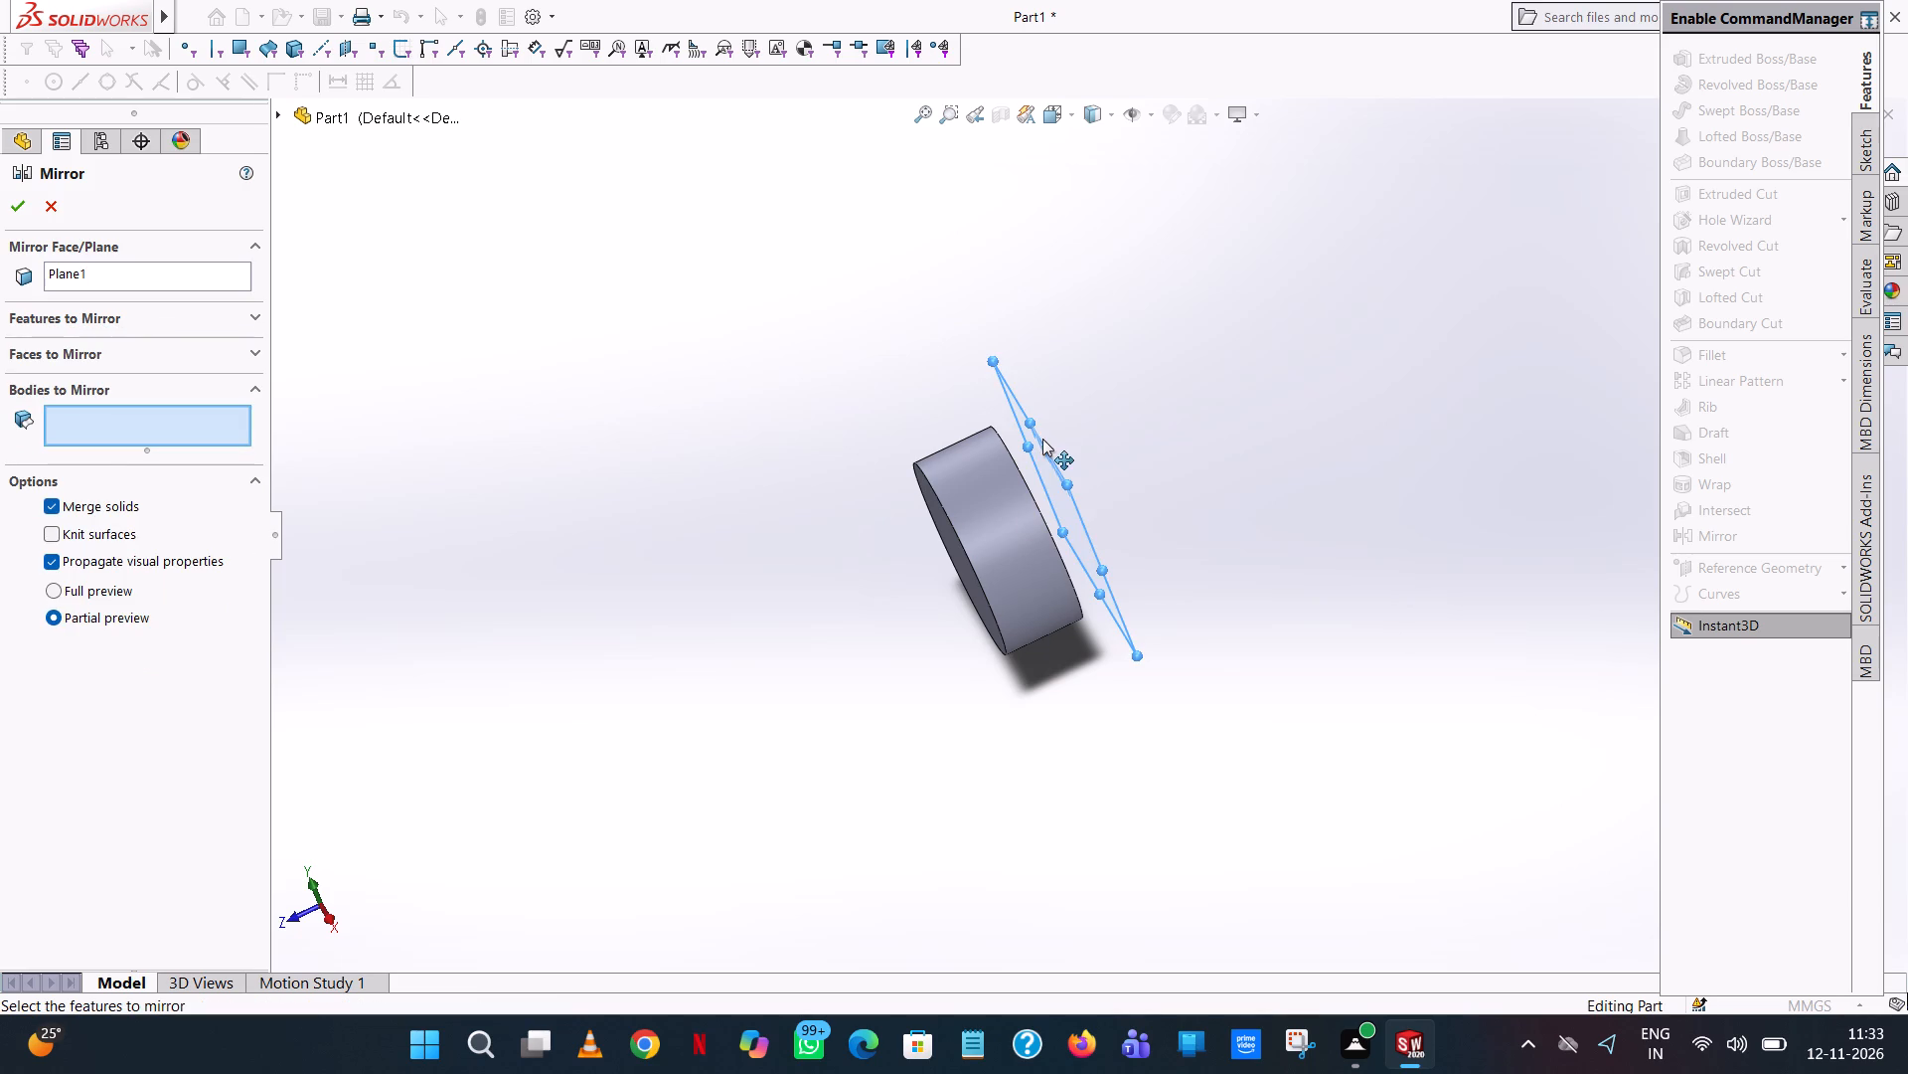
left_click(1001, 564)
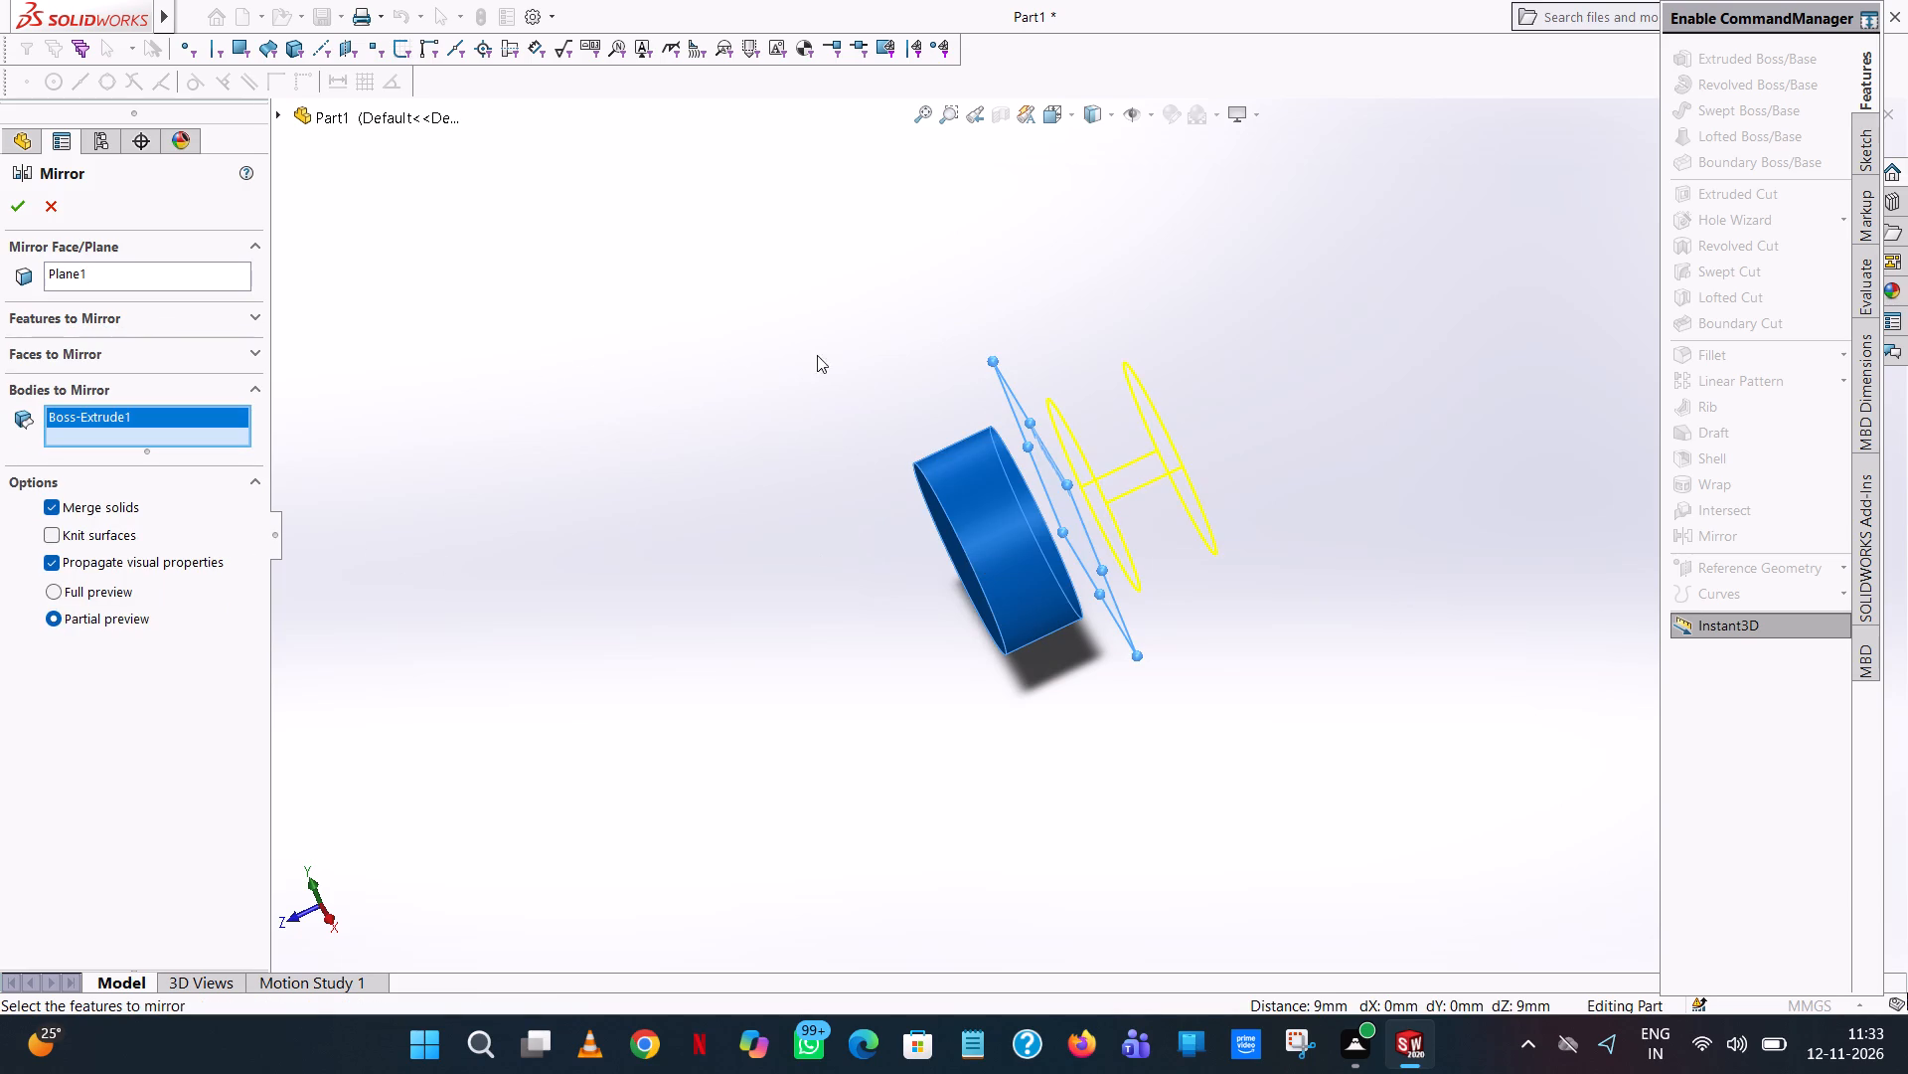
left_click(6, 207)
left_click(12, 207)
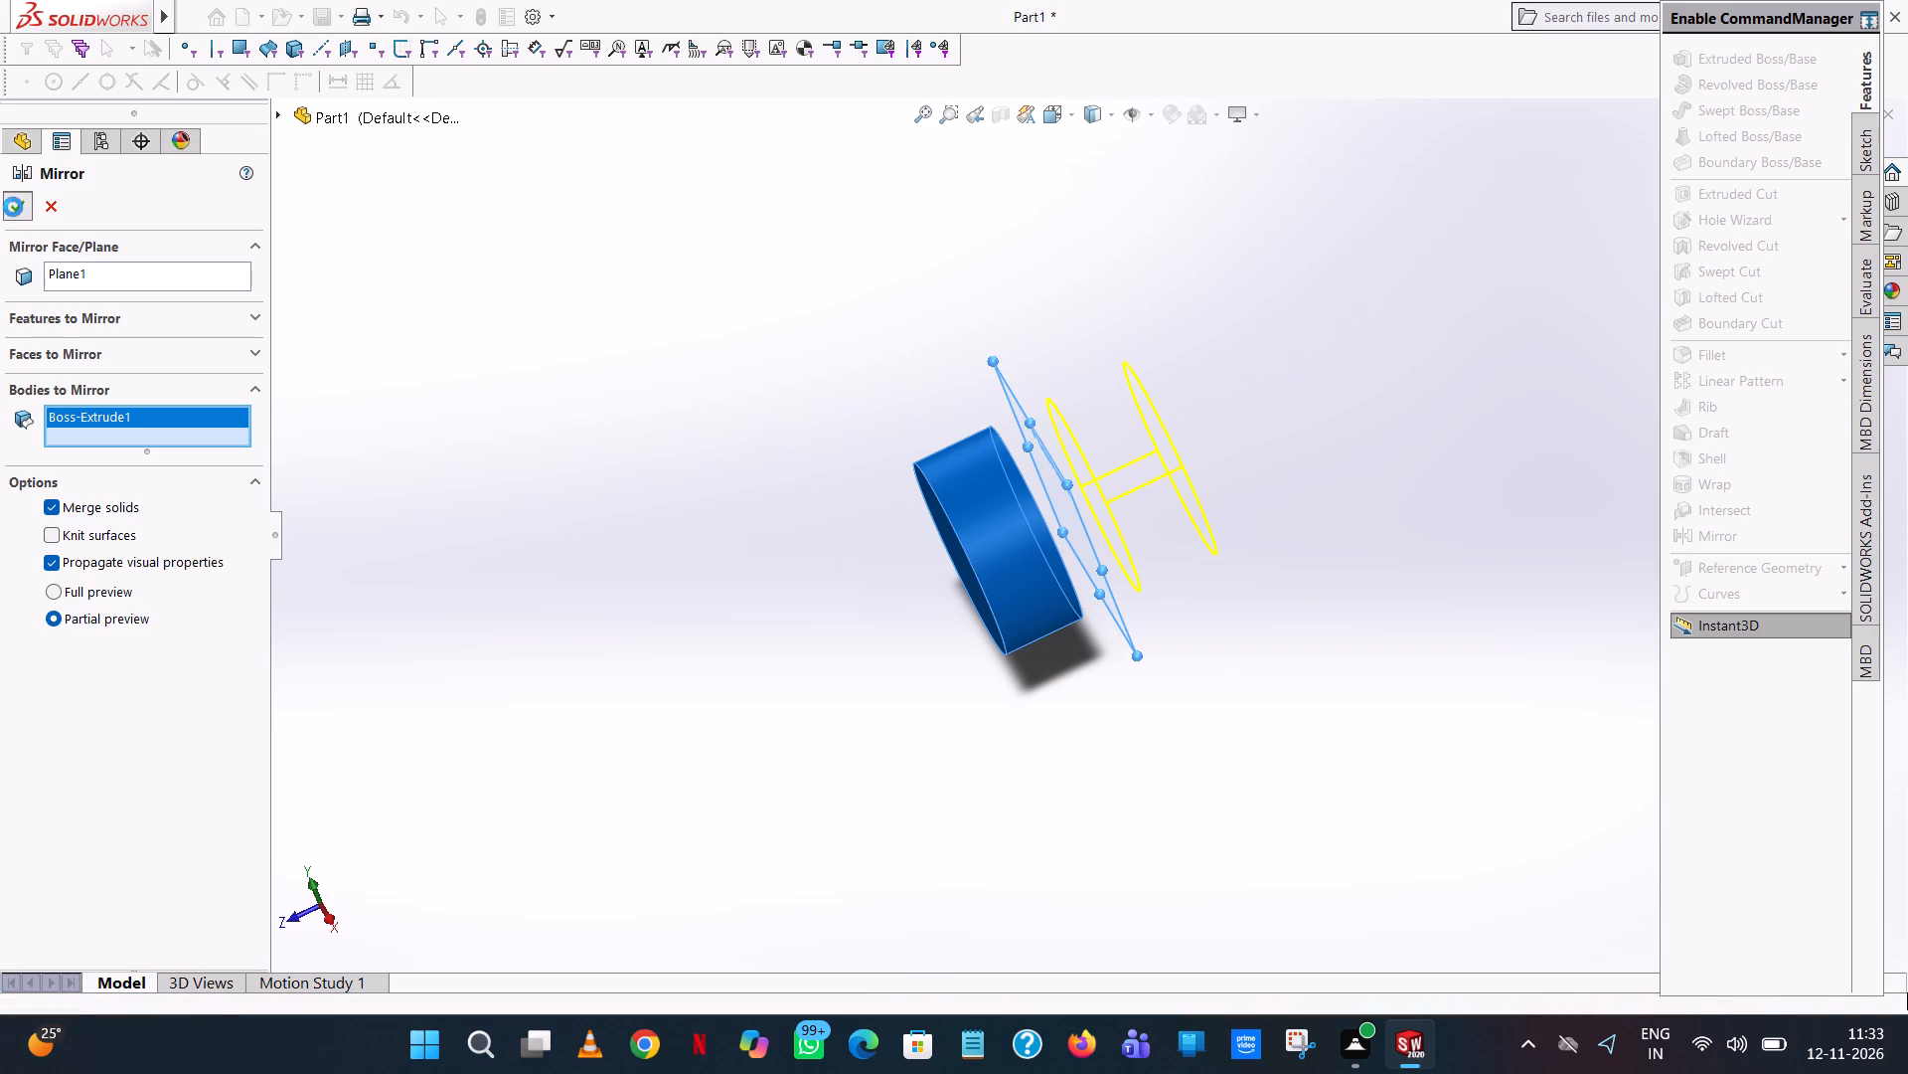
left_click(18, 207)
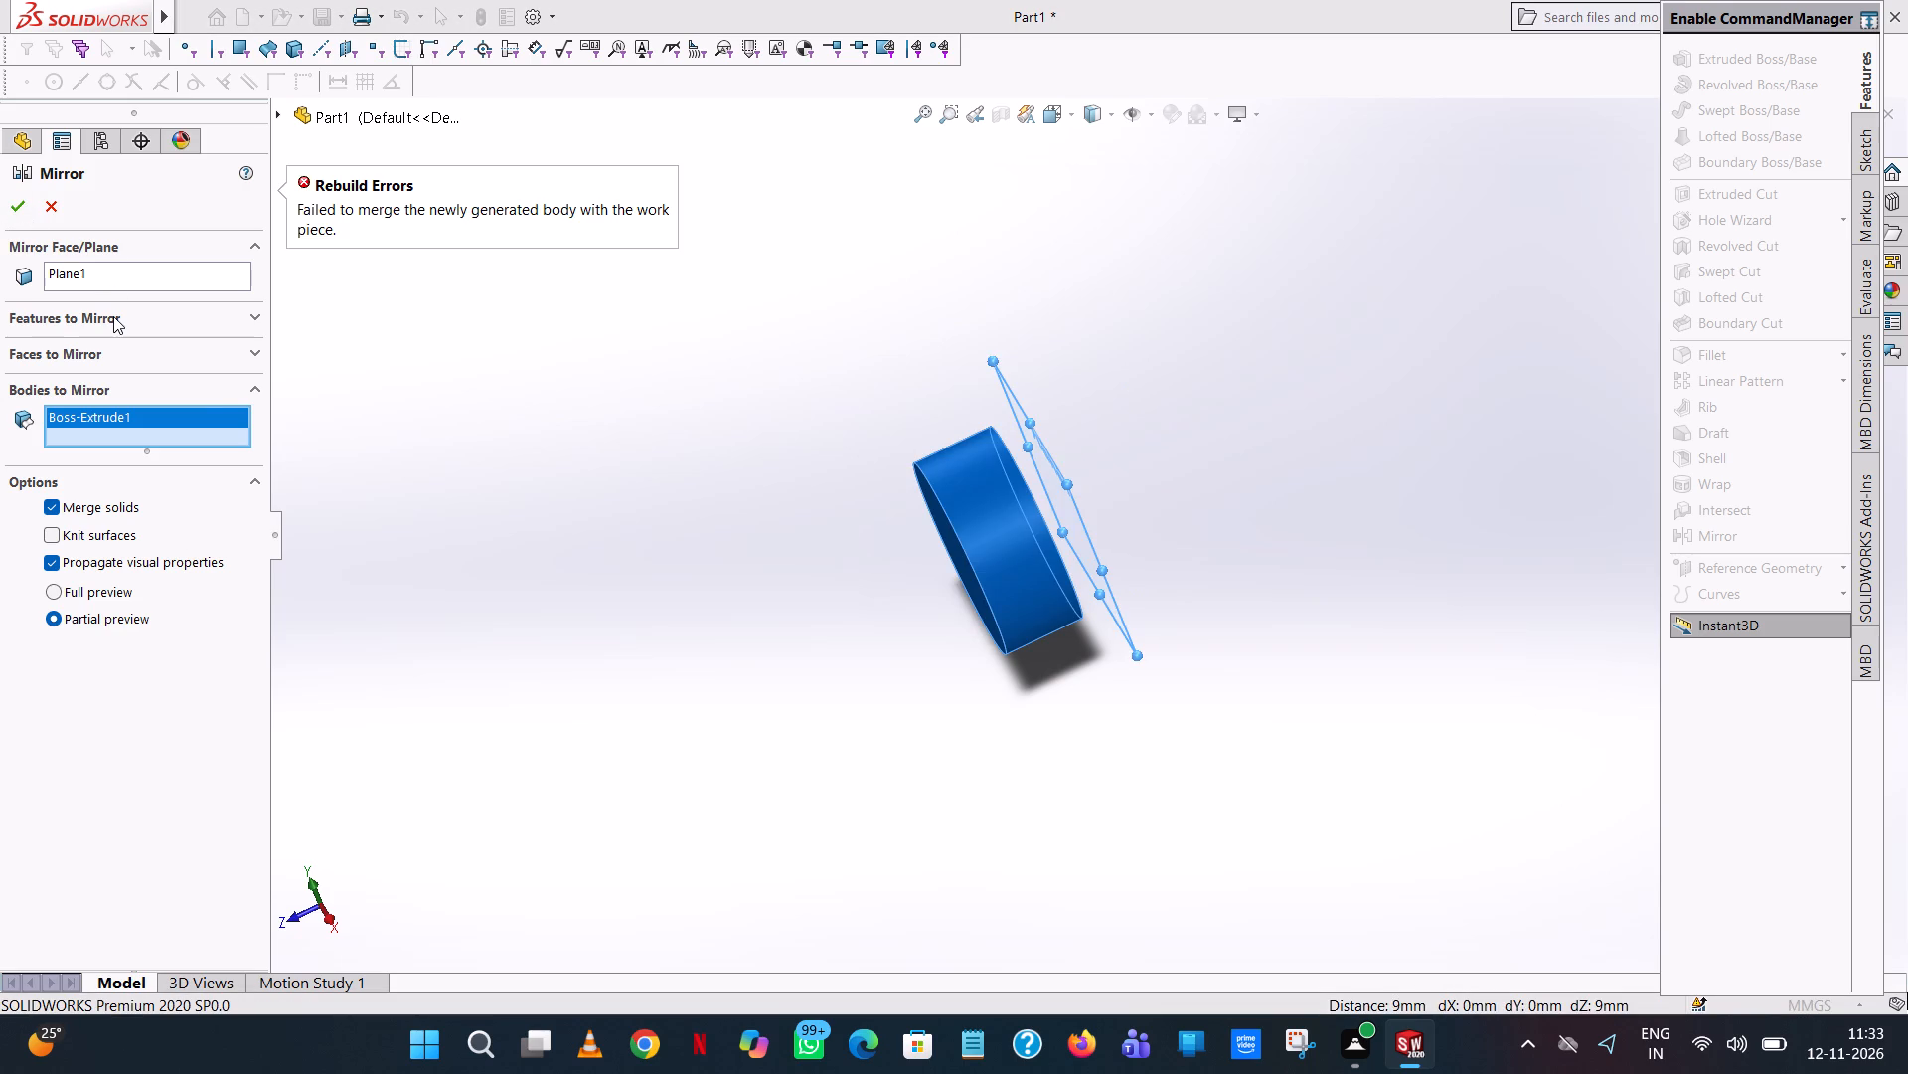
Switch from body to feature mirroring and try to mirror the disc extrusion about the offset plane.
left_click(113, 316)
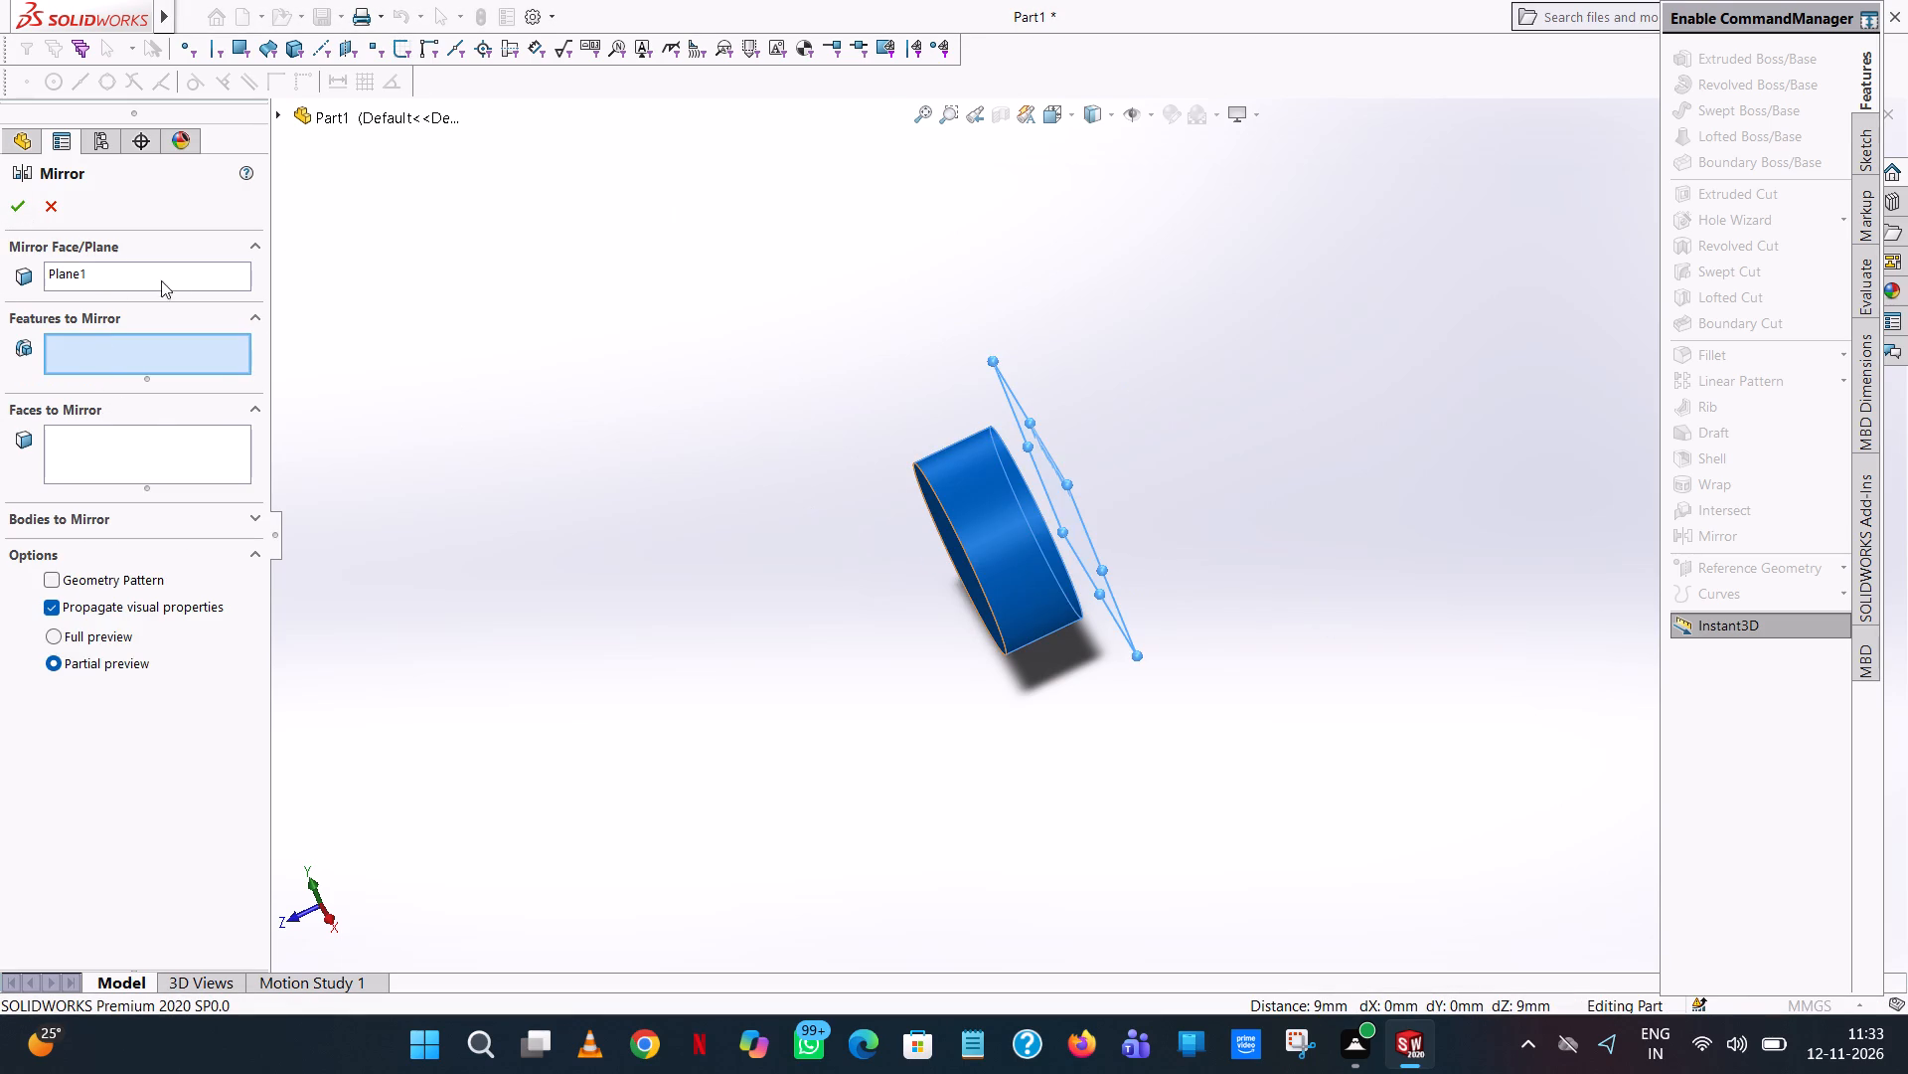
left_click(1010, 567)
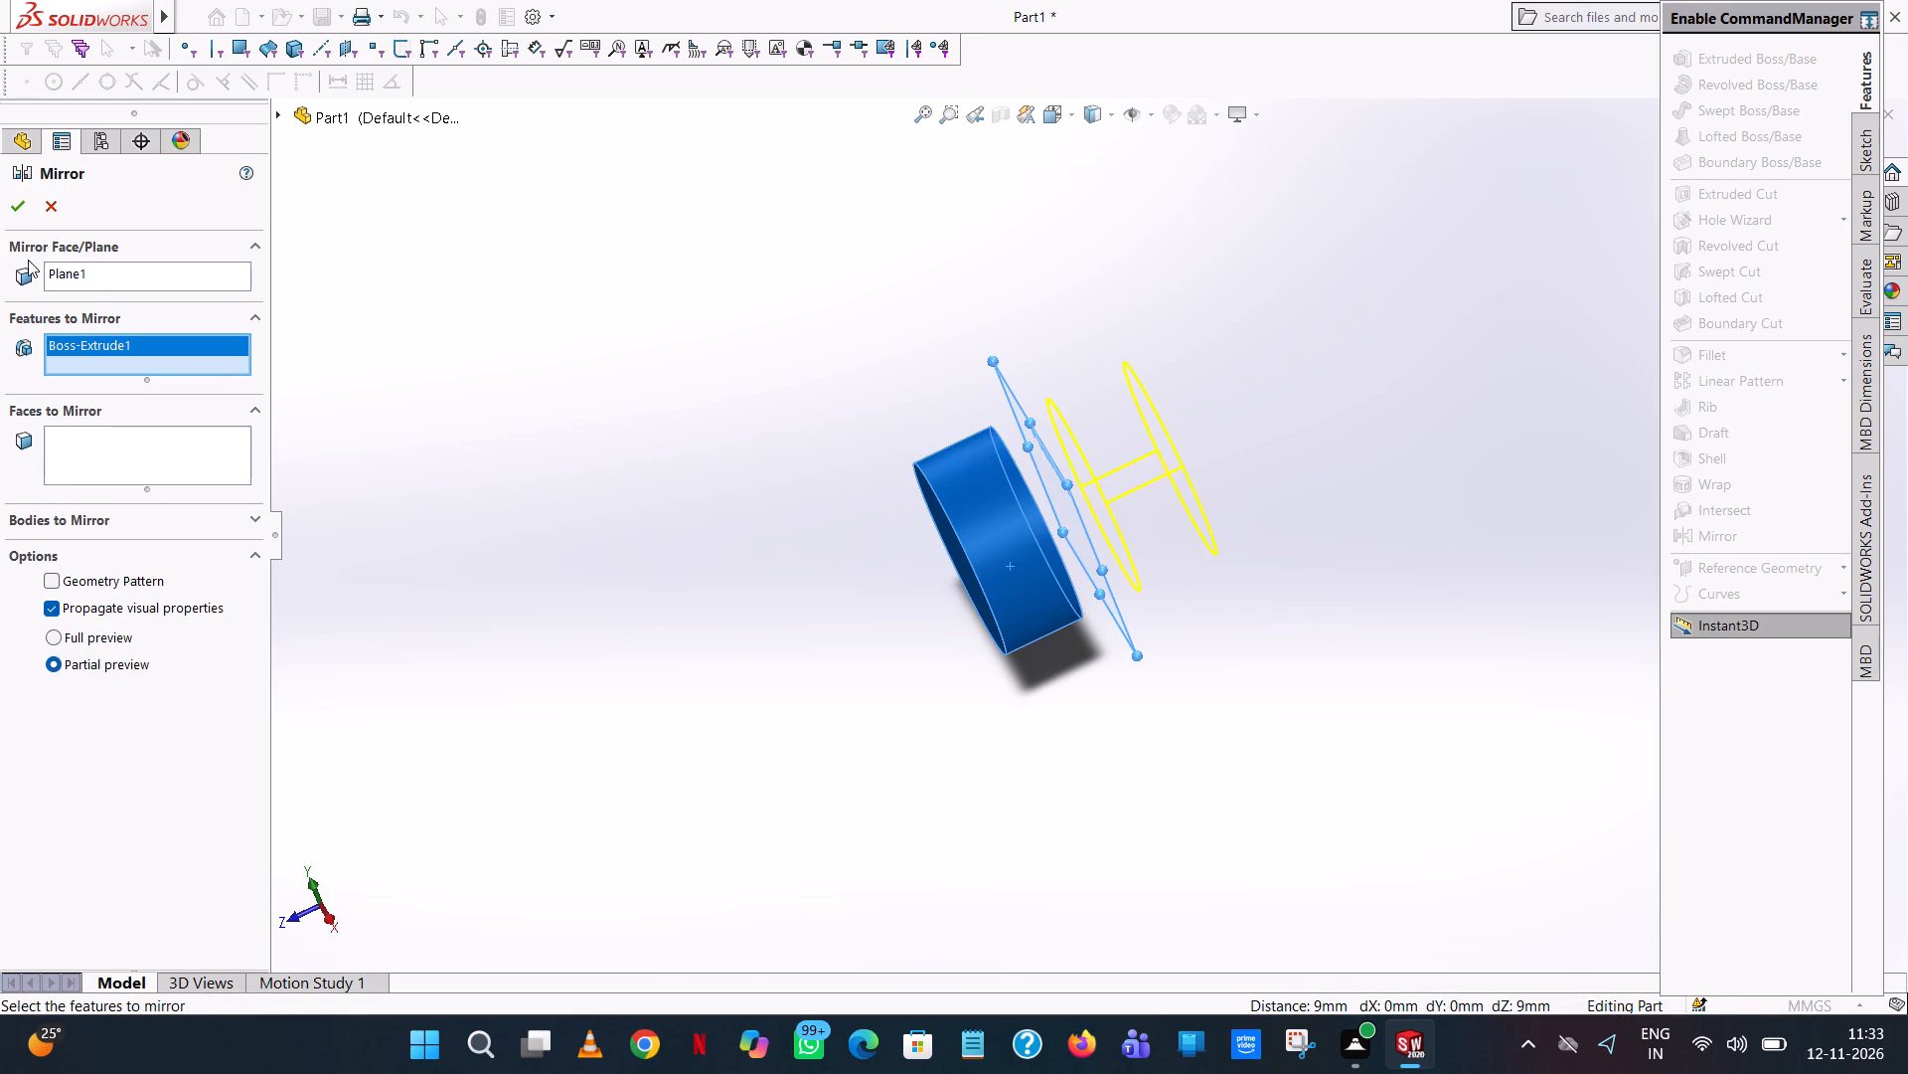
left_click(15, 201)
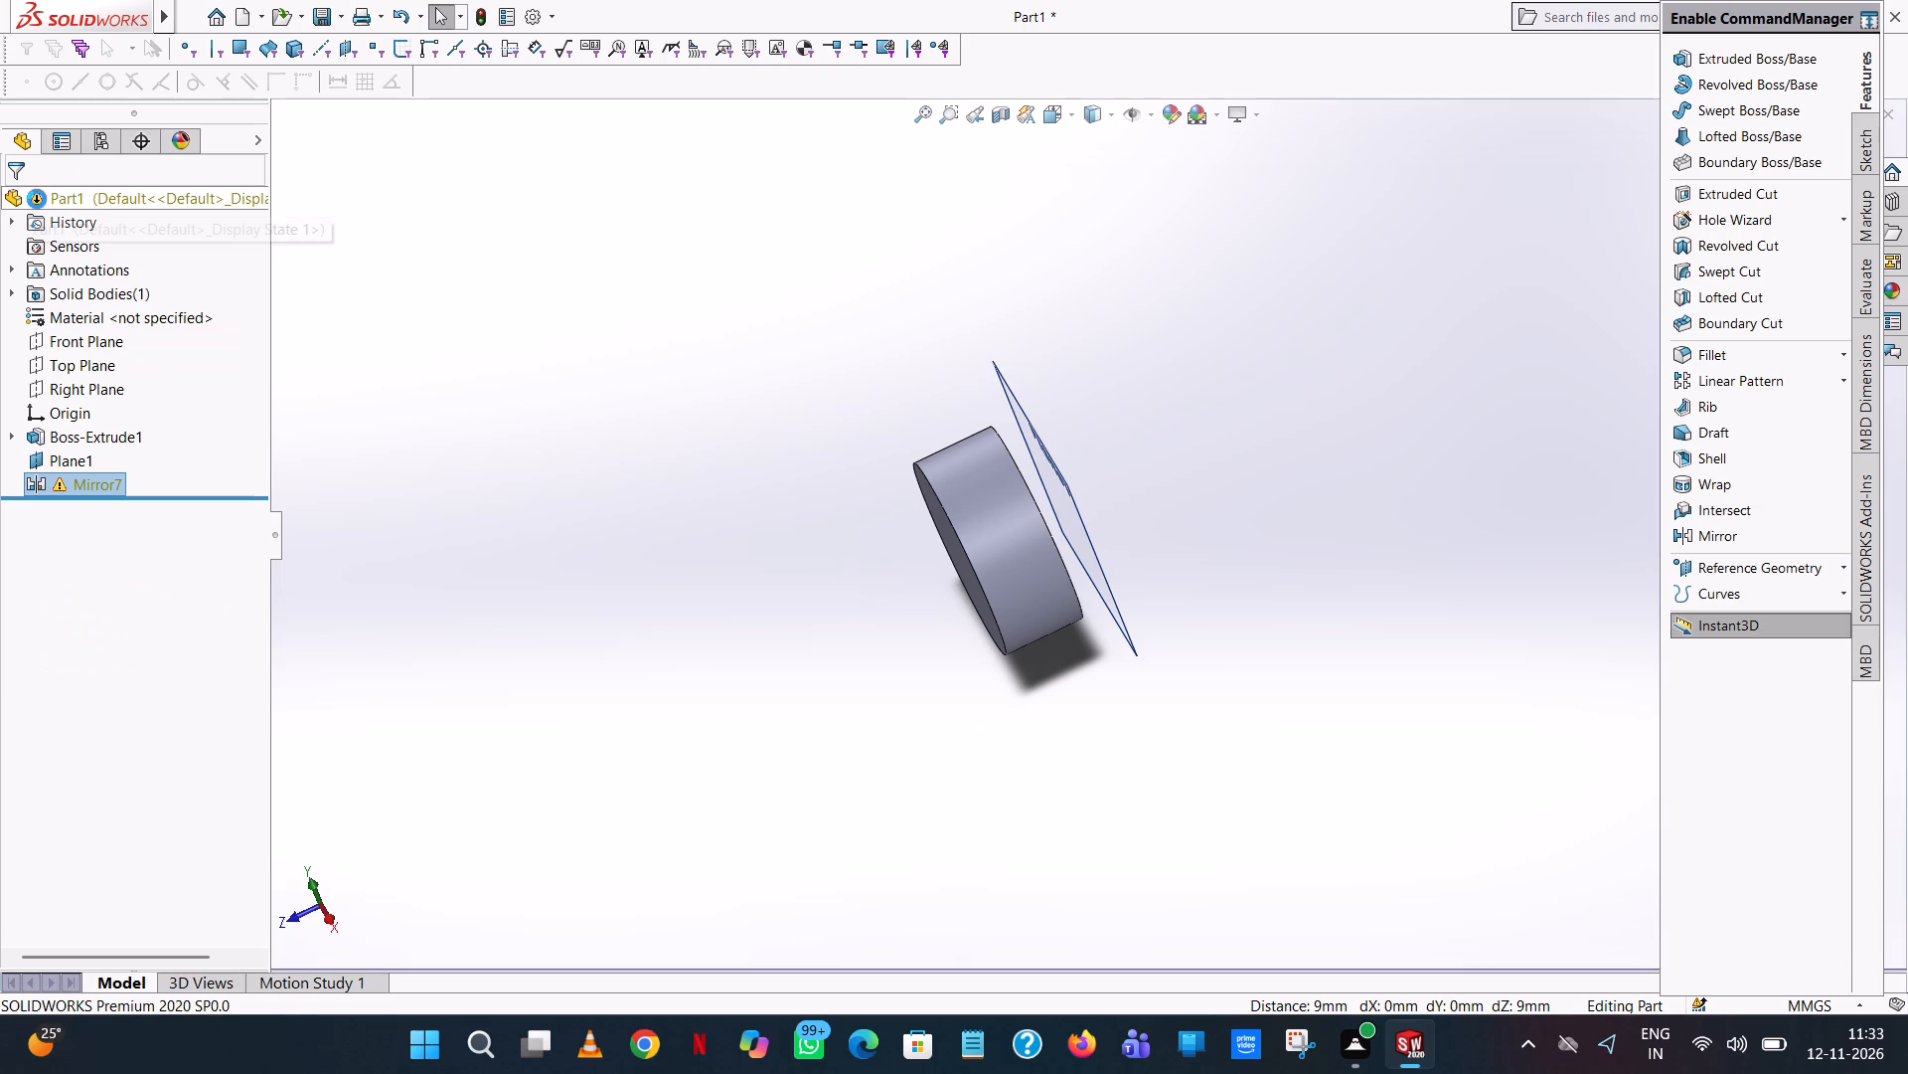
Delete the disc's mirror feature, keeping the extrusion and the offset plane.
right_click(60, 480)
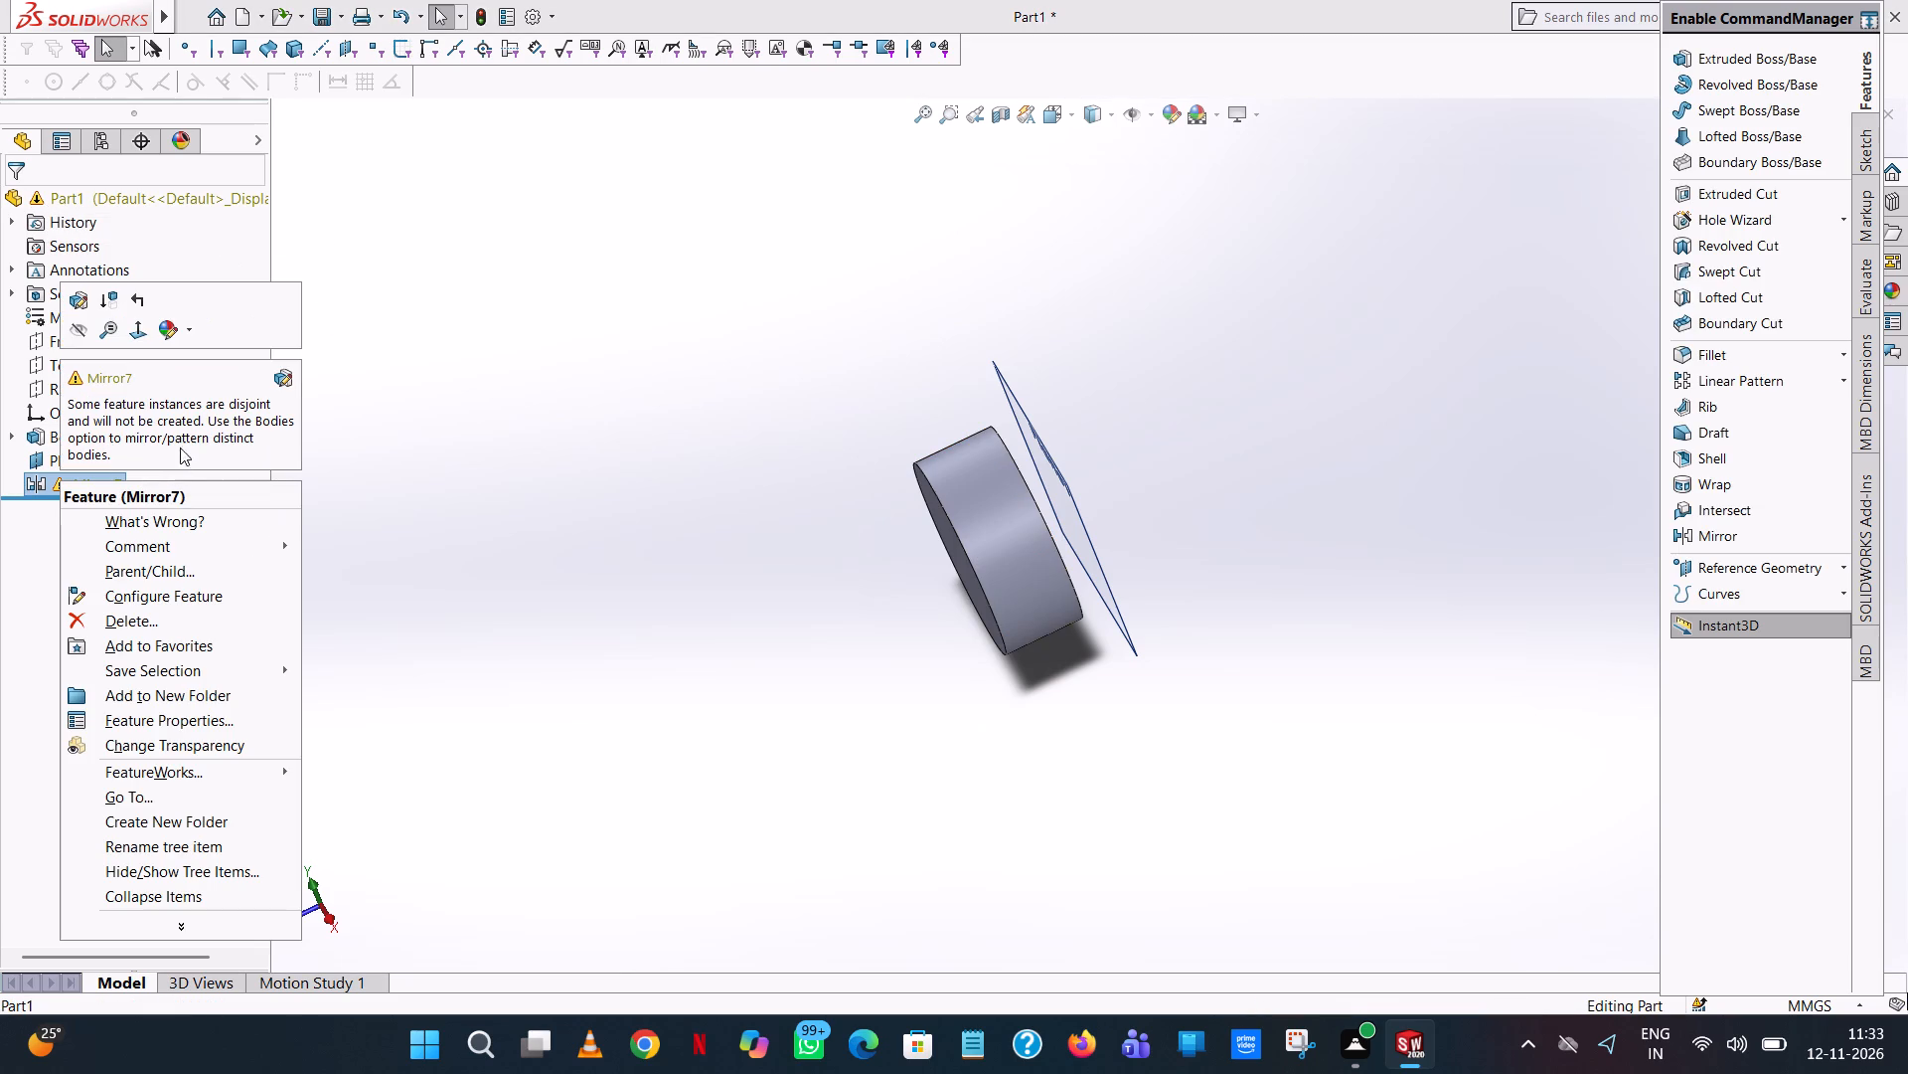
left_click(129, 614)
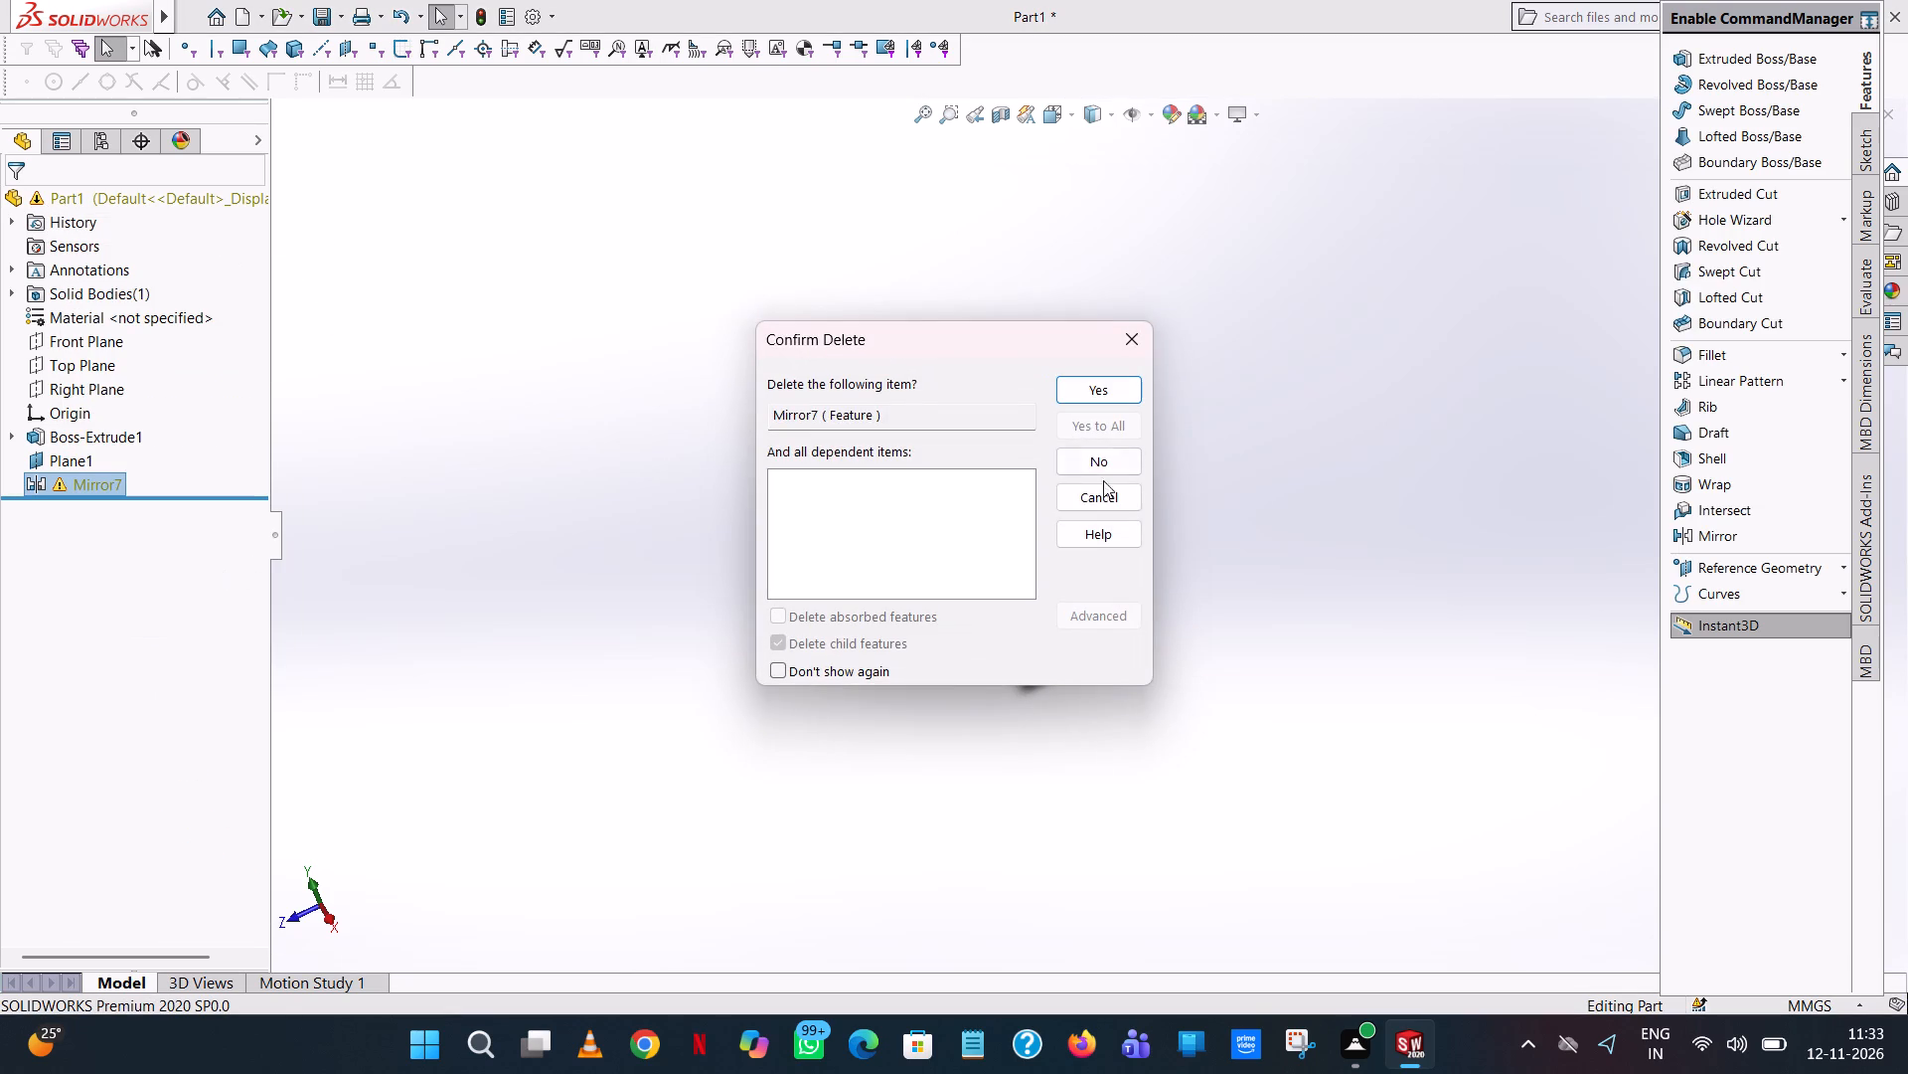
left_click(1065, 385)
Change the reference plane's offset from the disc's back face to 18 mm.
left_click(1049, 455)
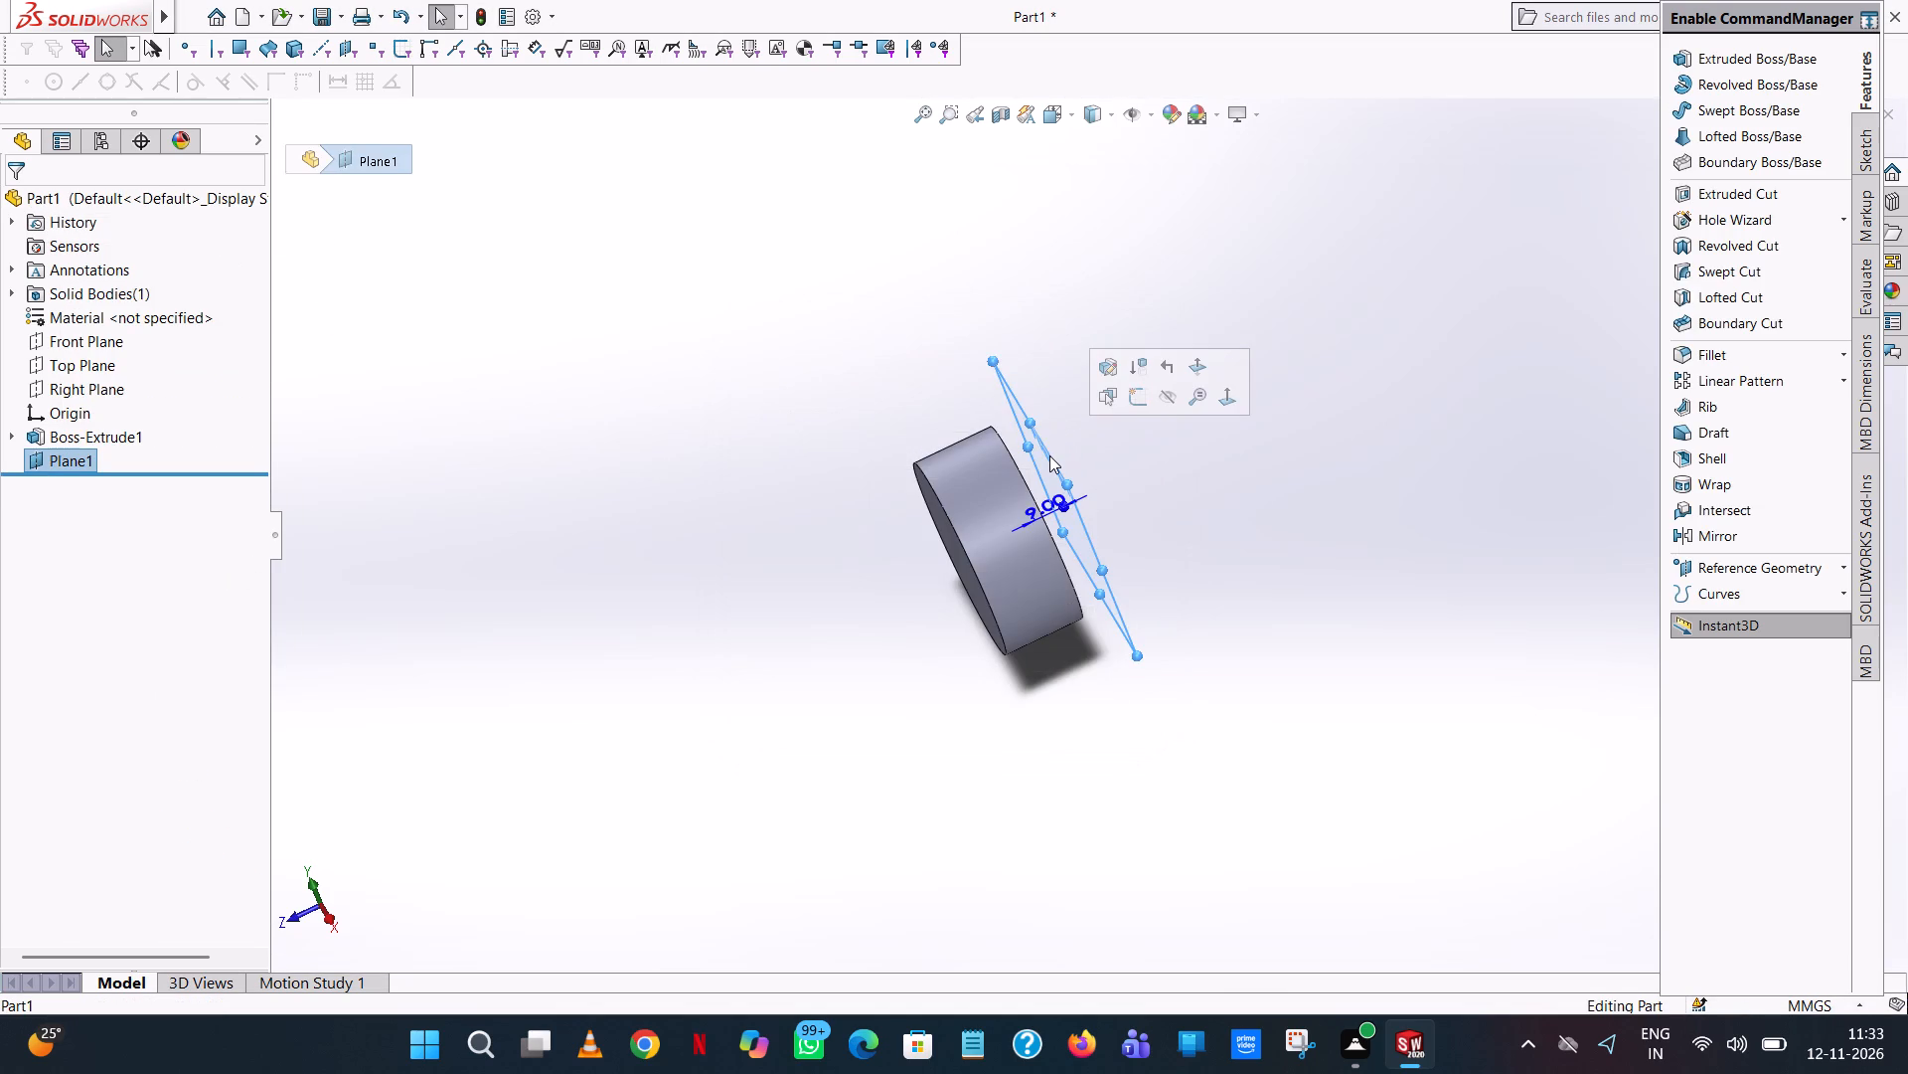
left_click(1109, 364)
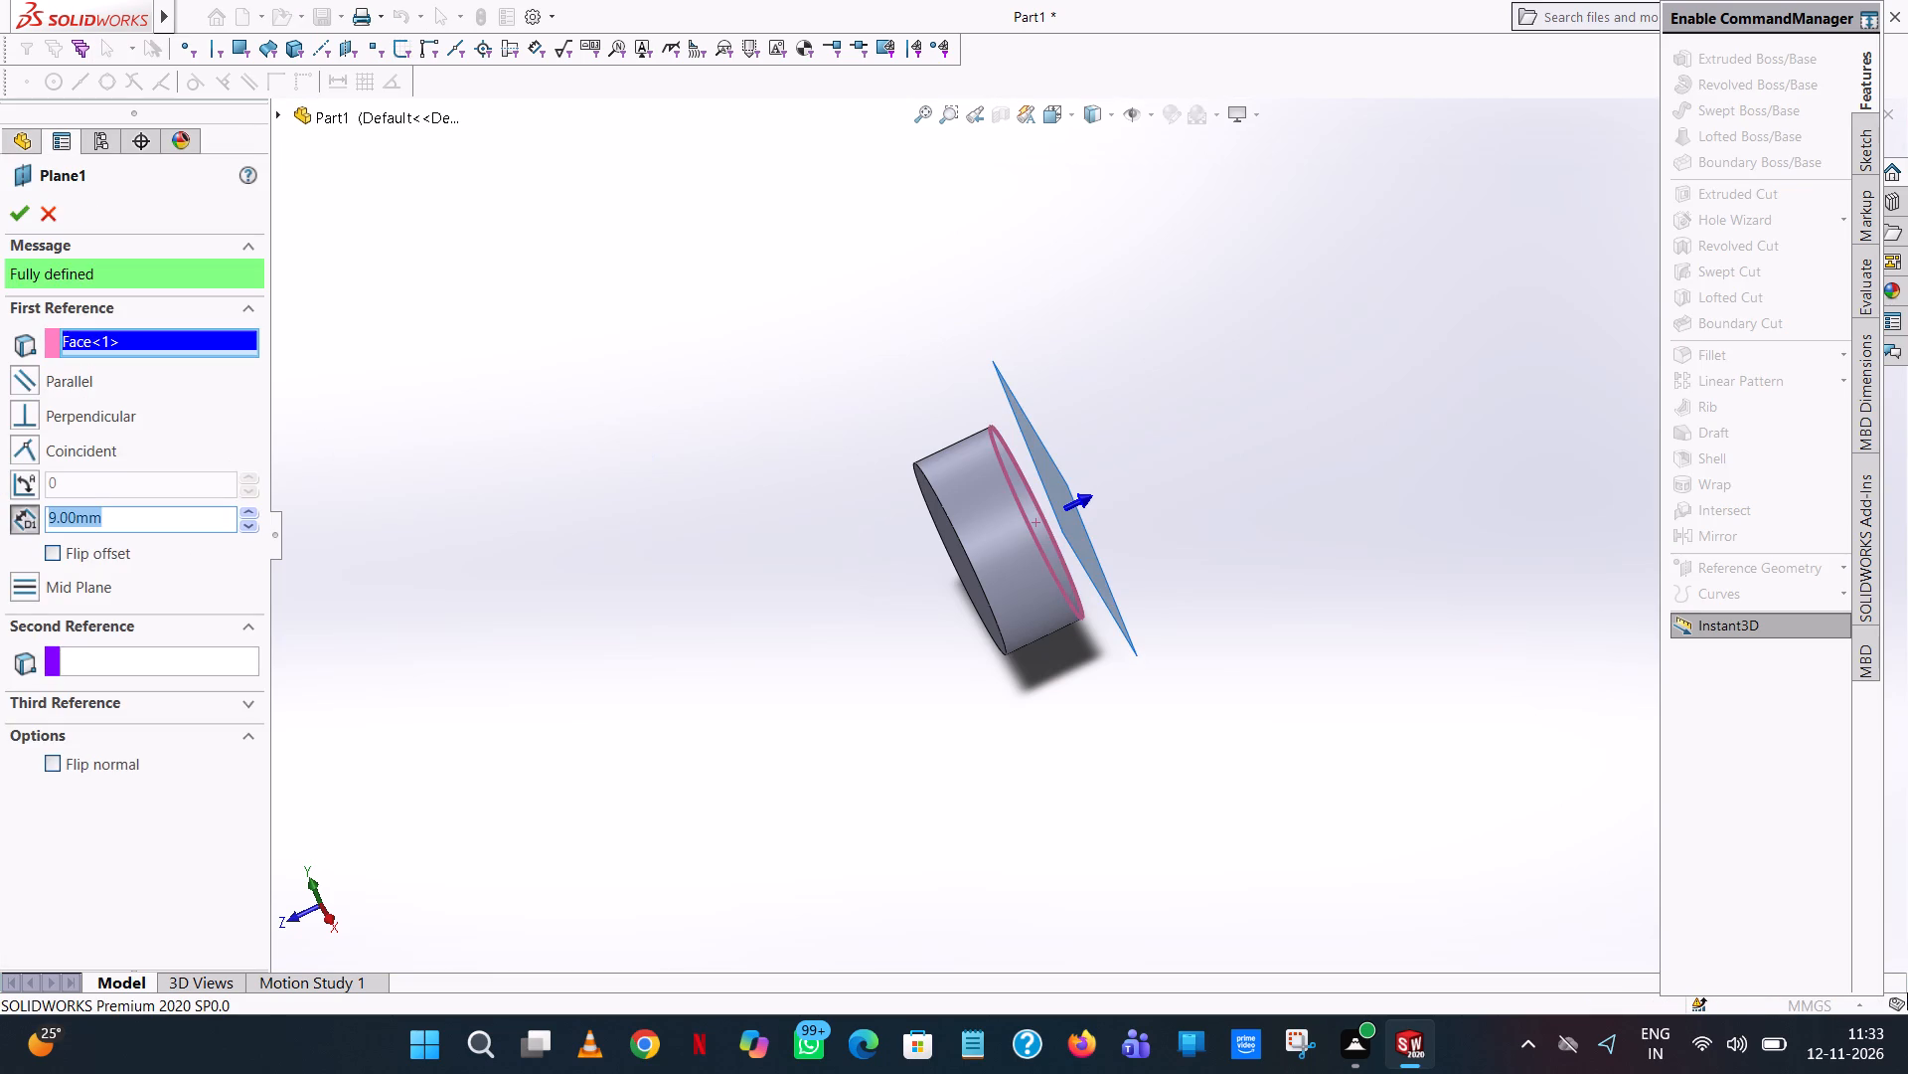
type("18")
key("Return")
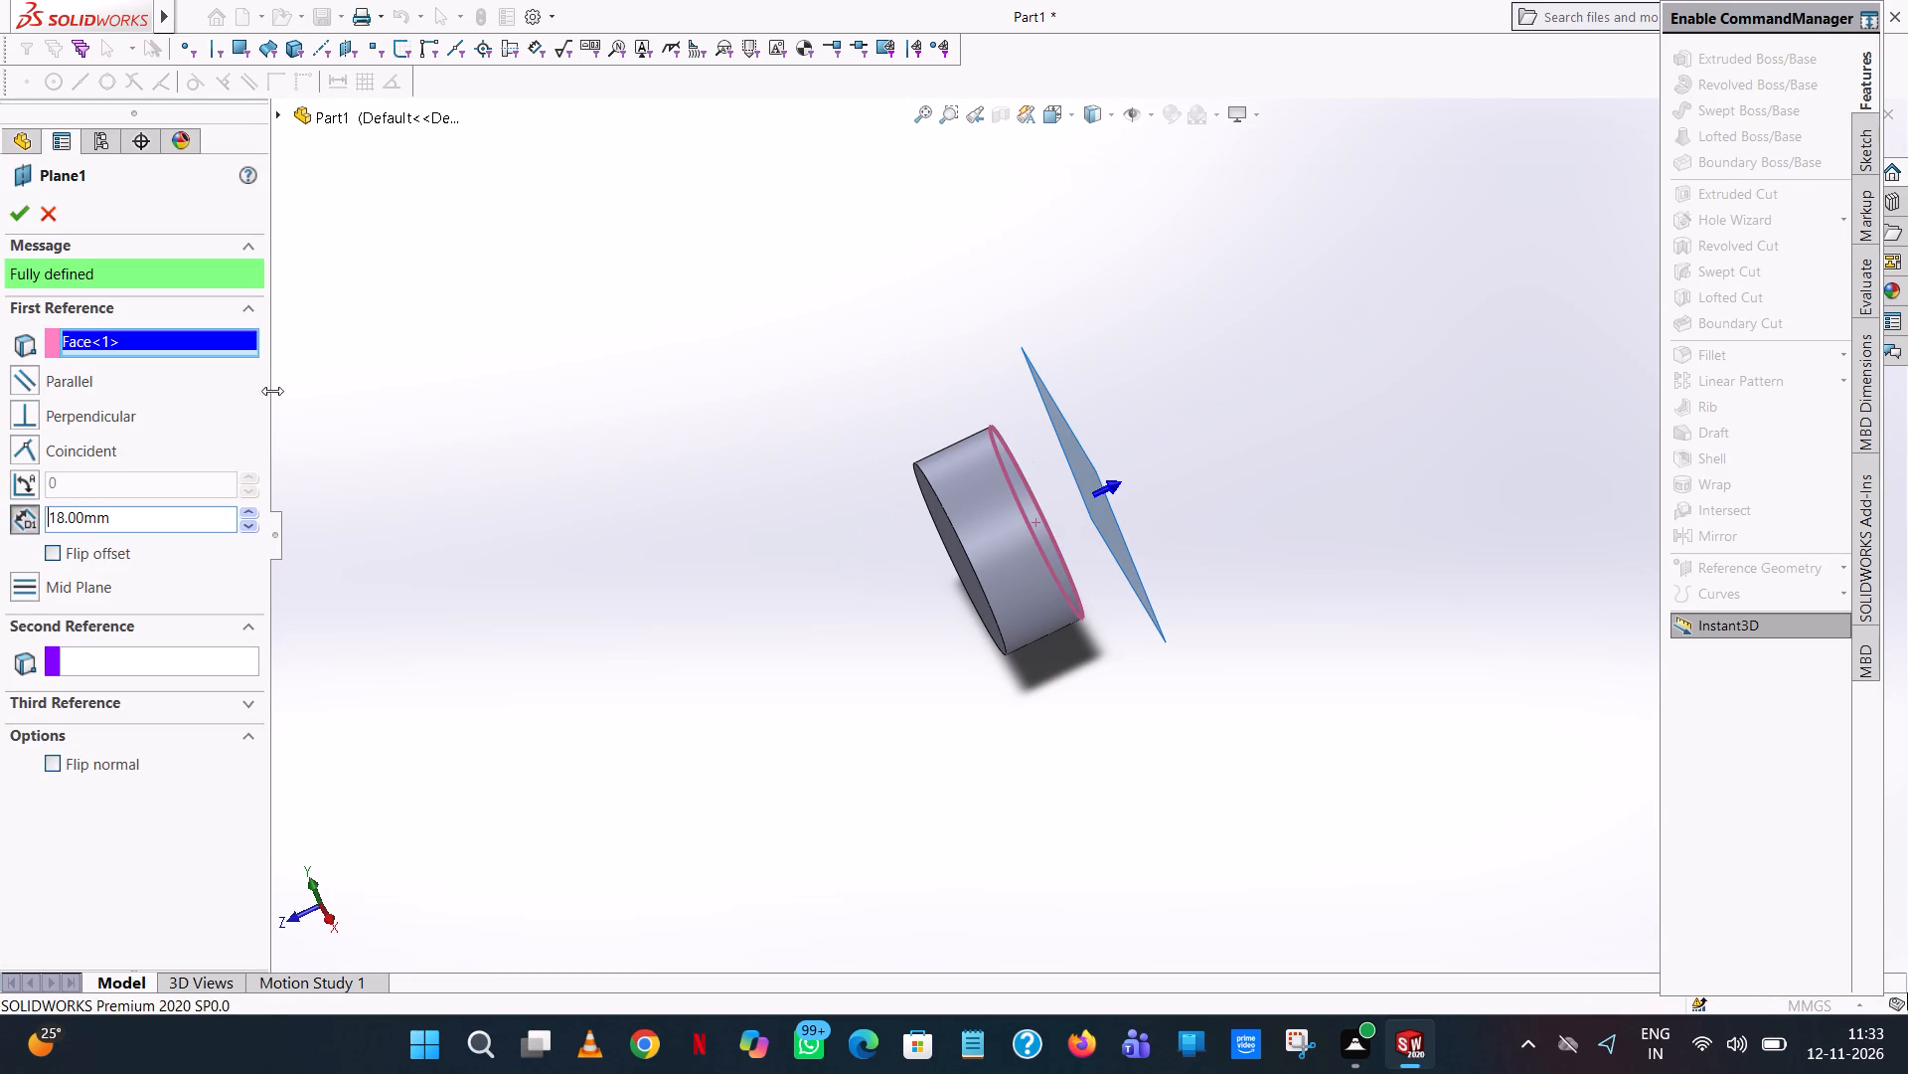
left_click(647, 267)
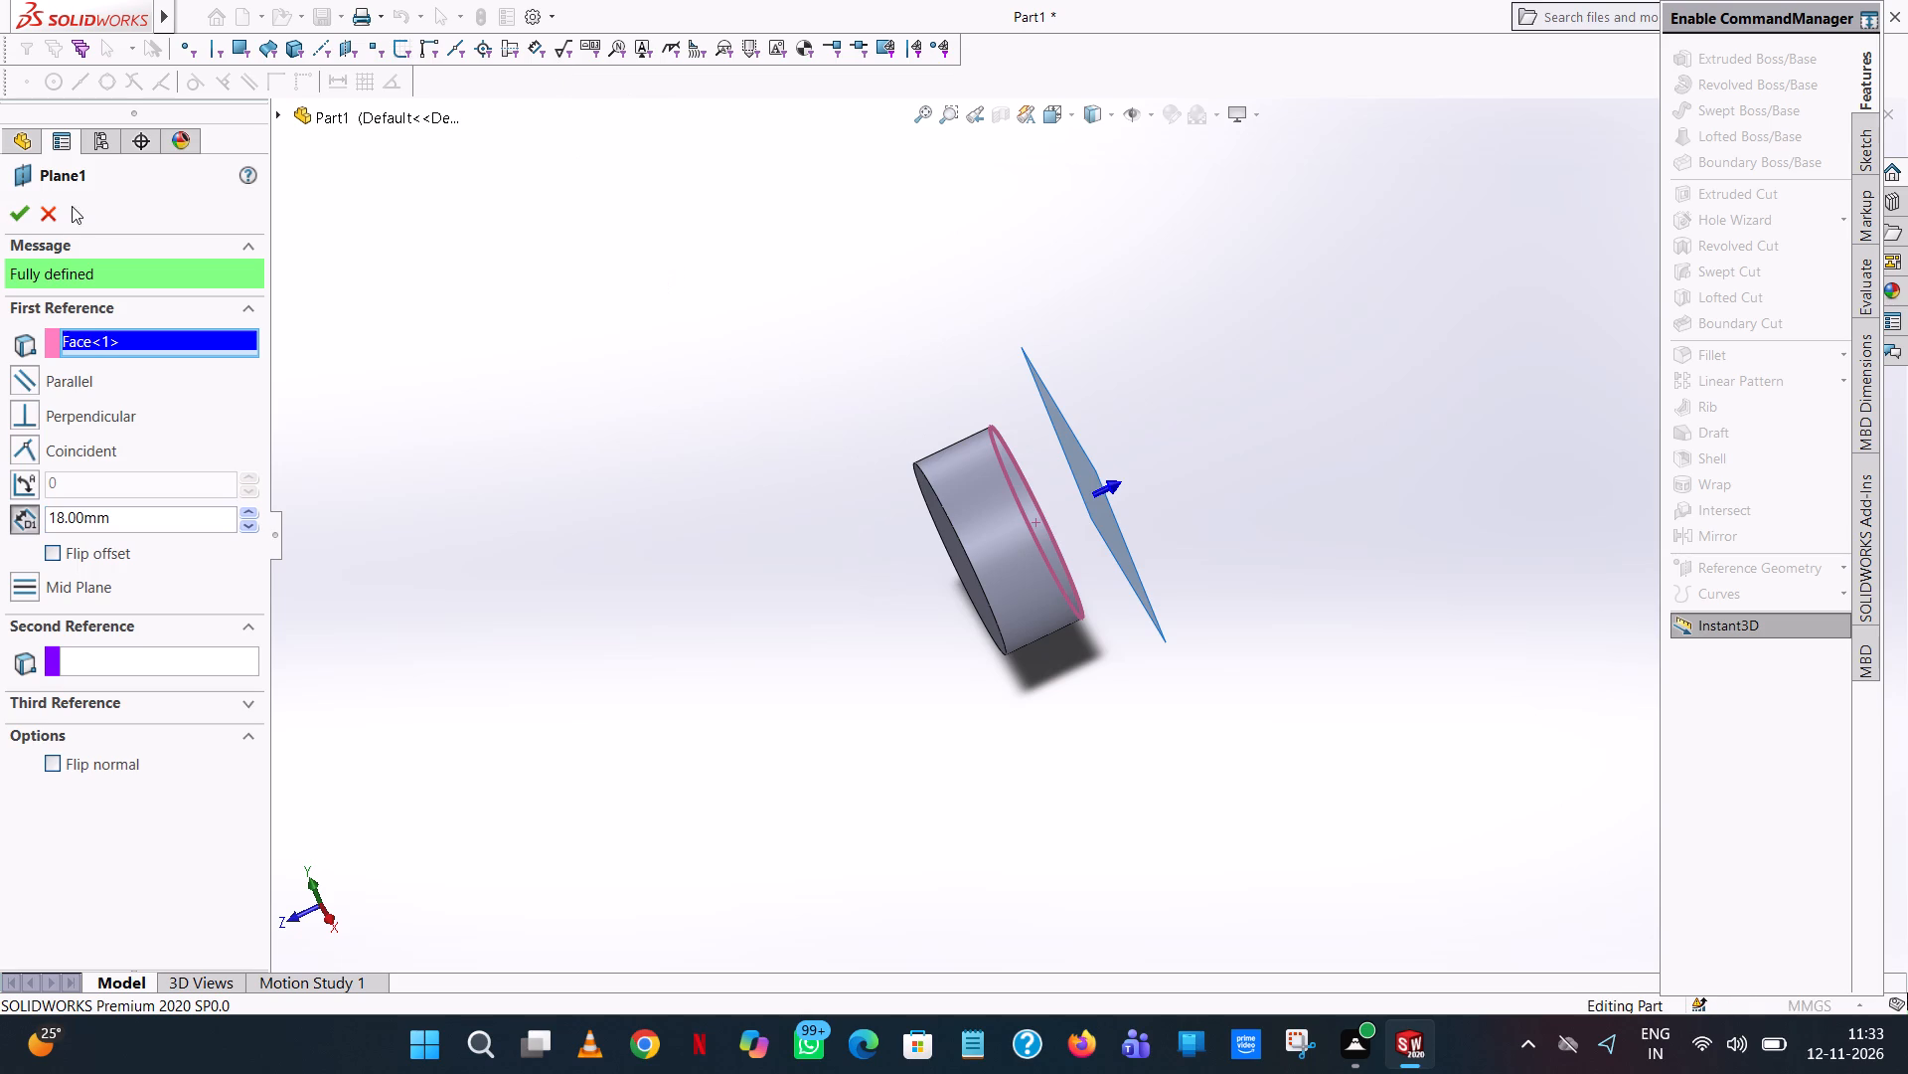
left_click(14, 211)
left_click(580, 275)
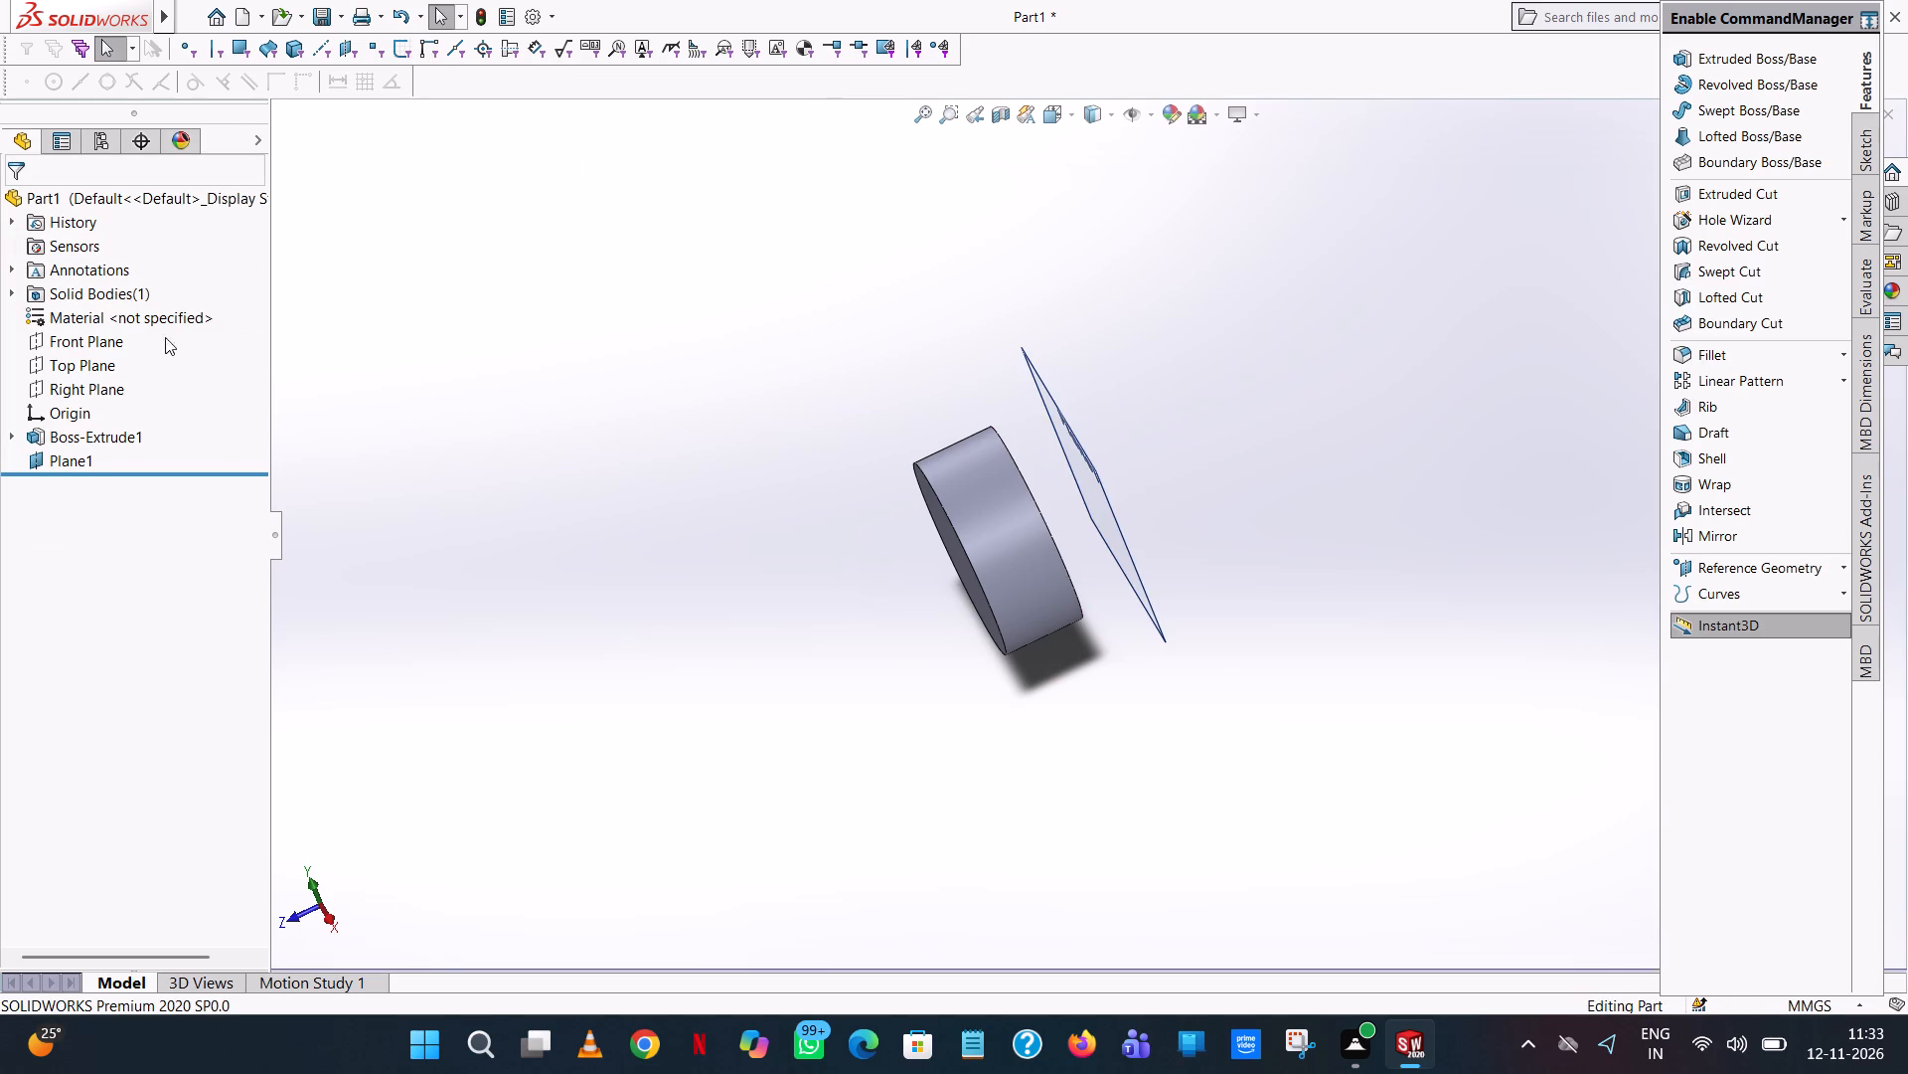
Sketch a circle of 30 mm radius on the offset plane, centred on the origin and matching the disc's outline.
left_click(75, 456)
left_click(88, 434)
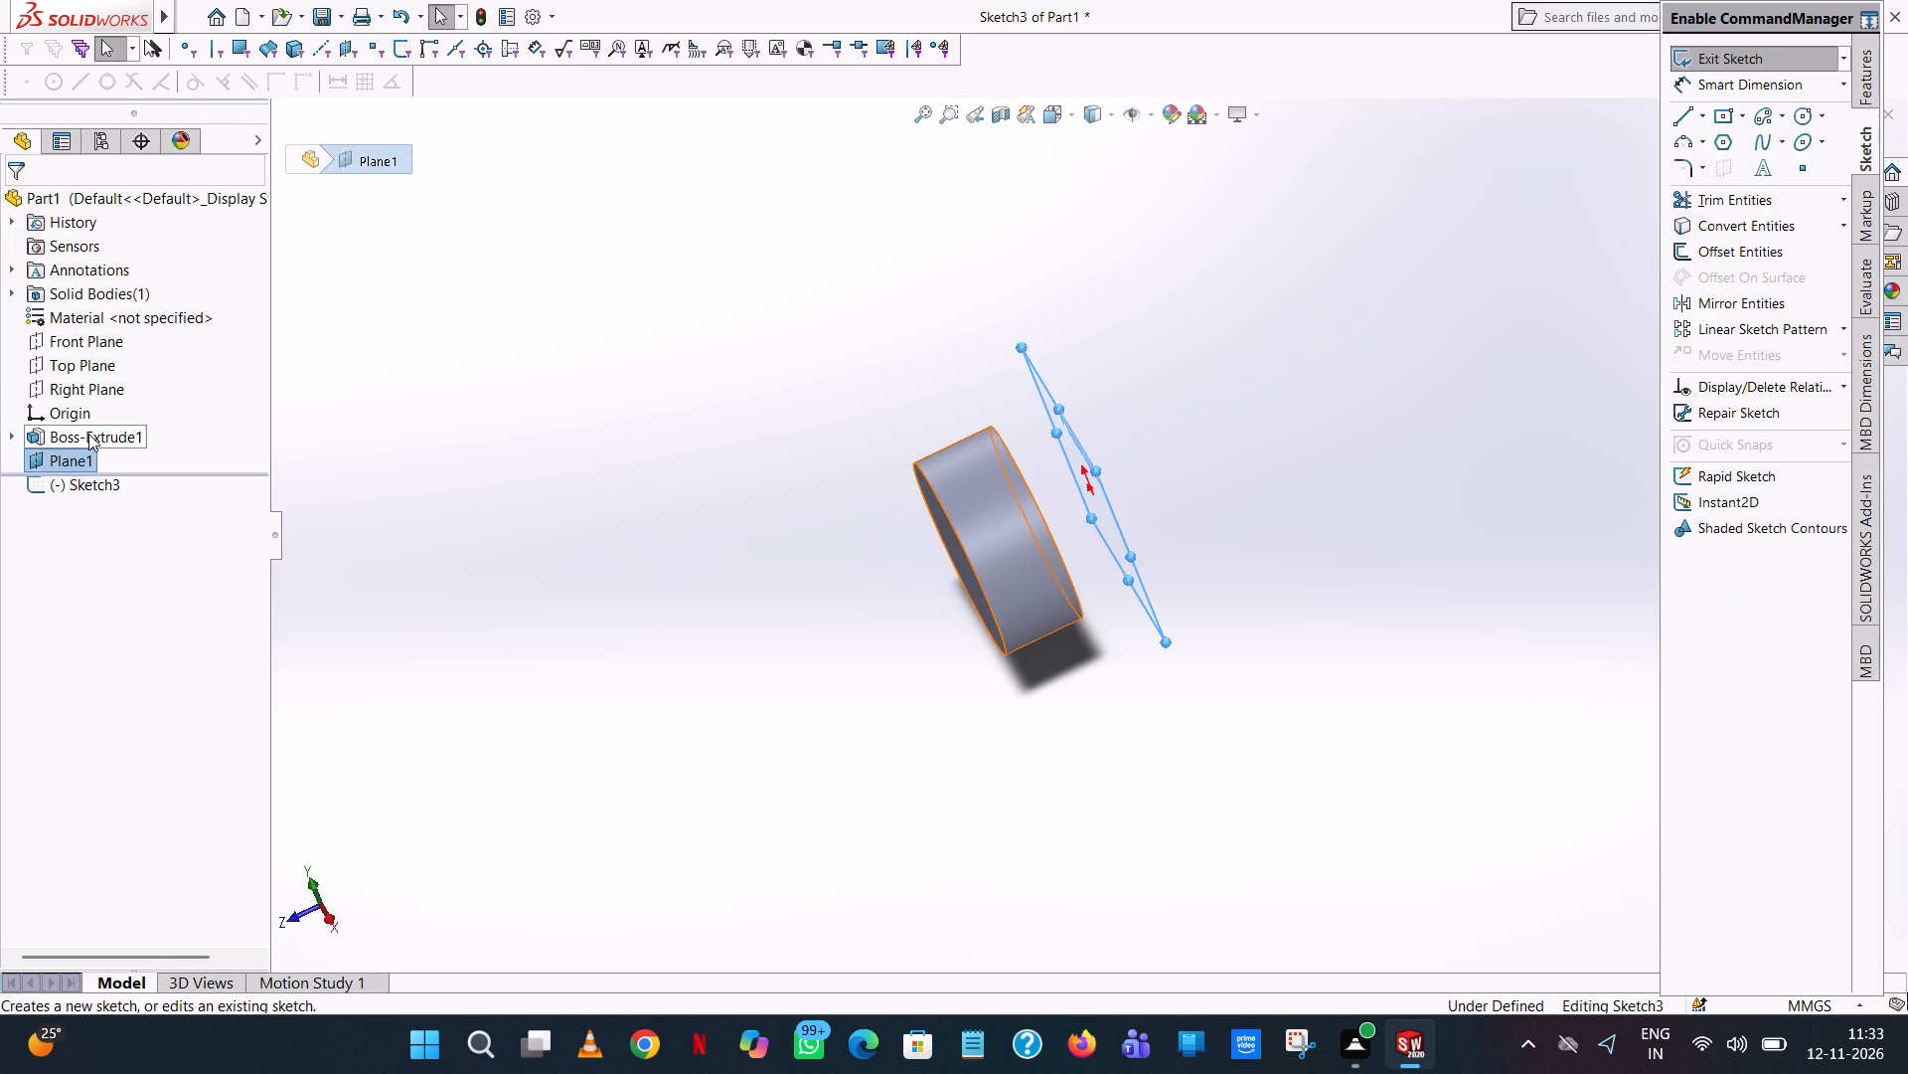
left_click(1078, 114)
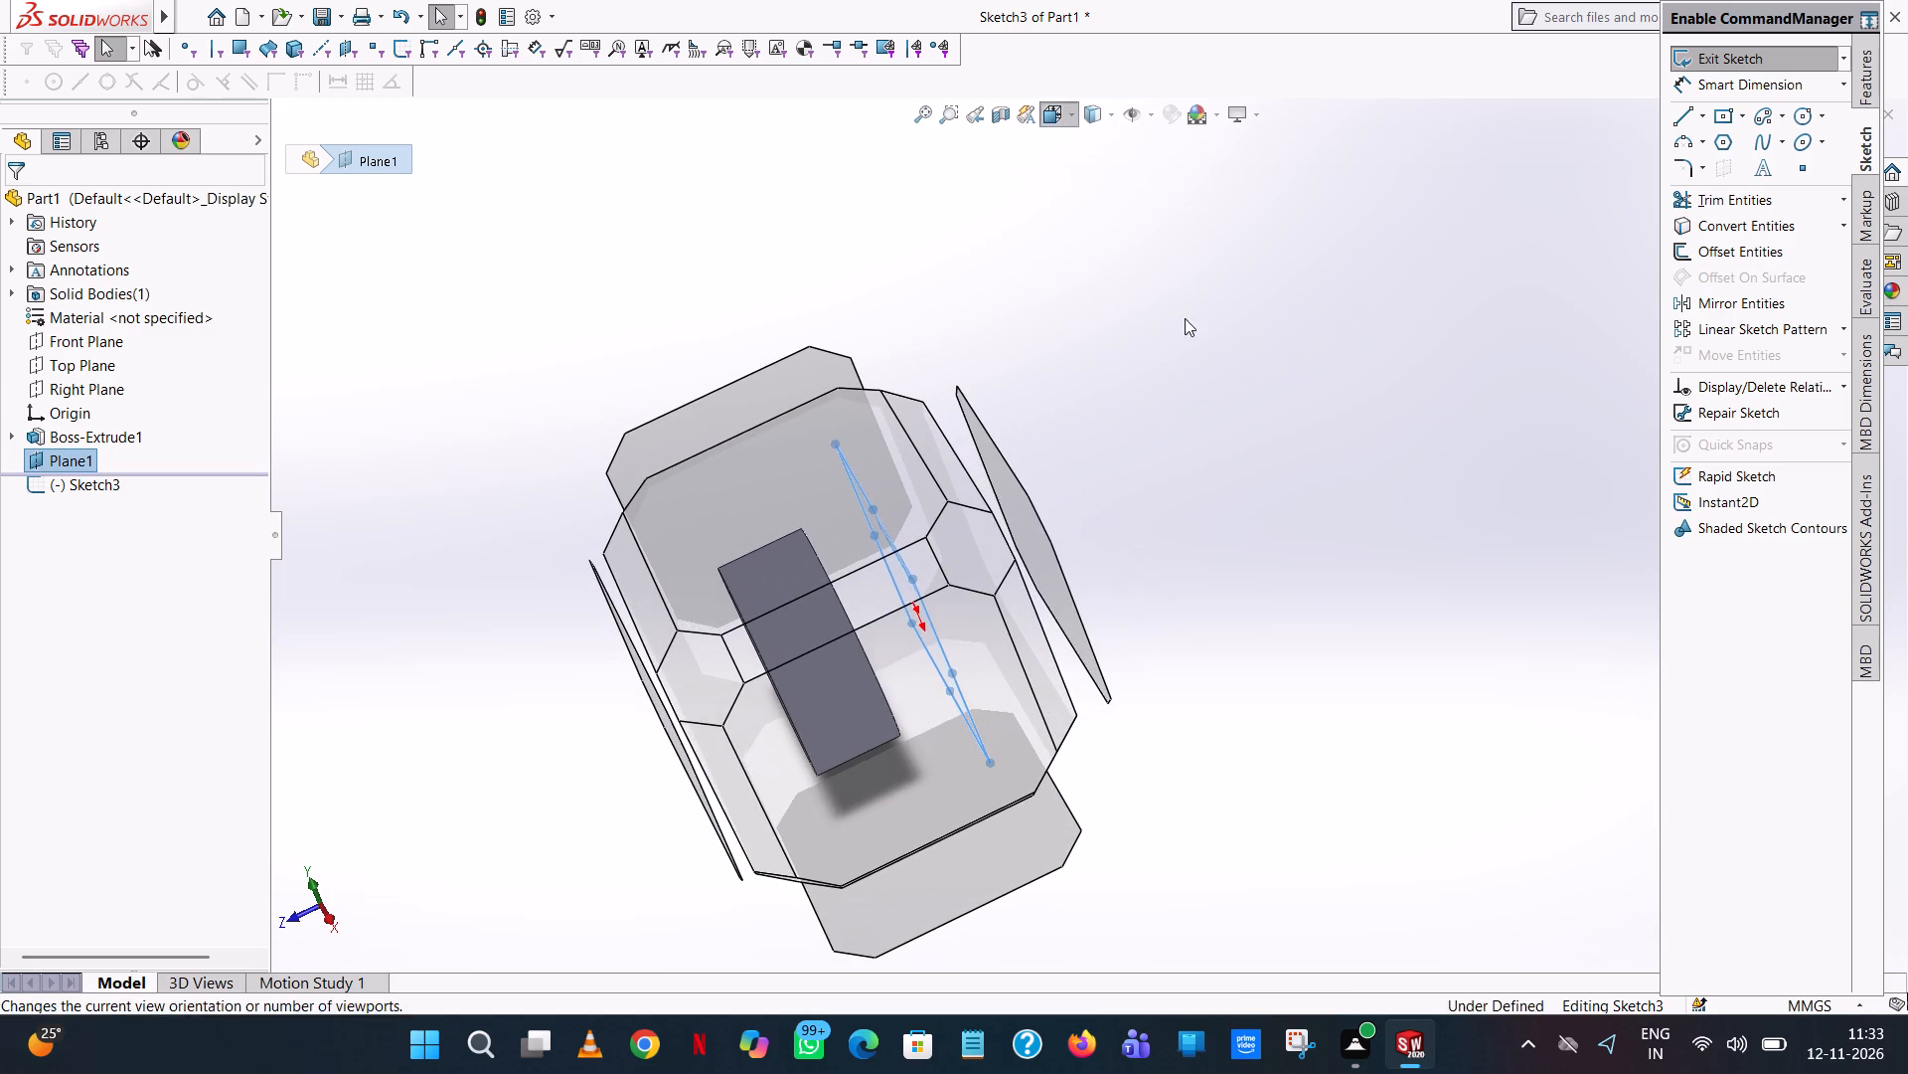
left_click(1165, 232)
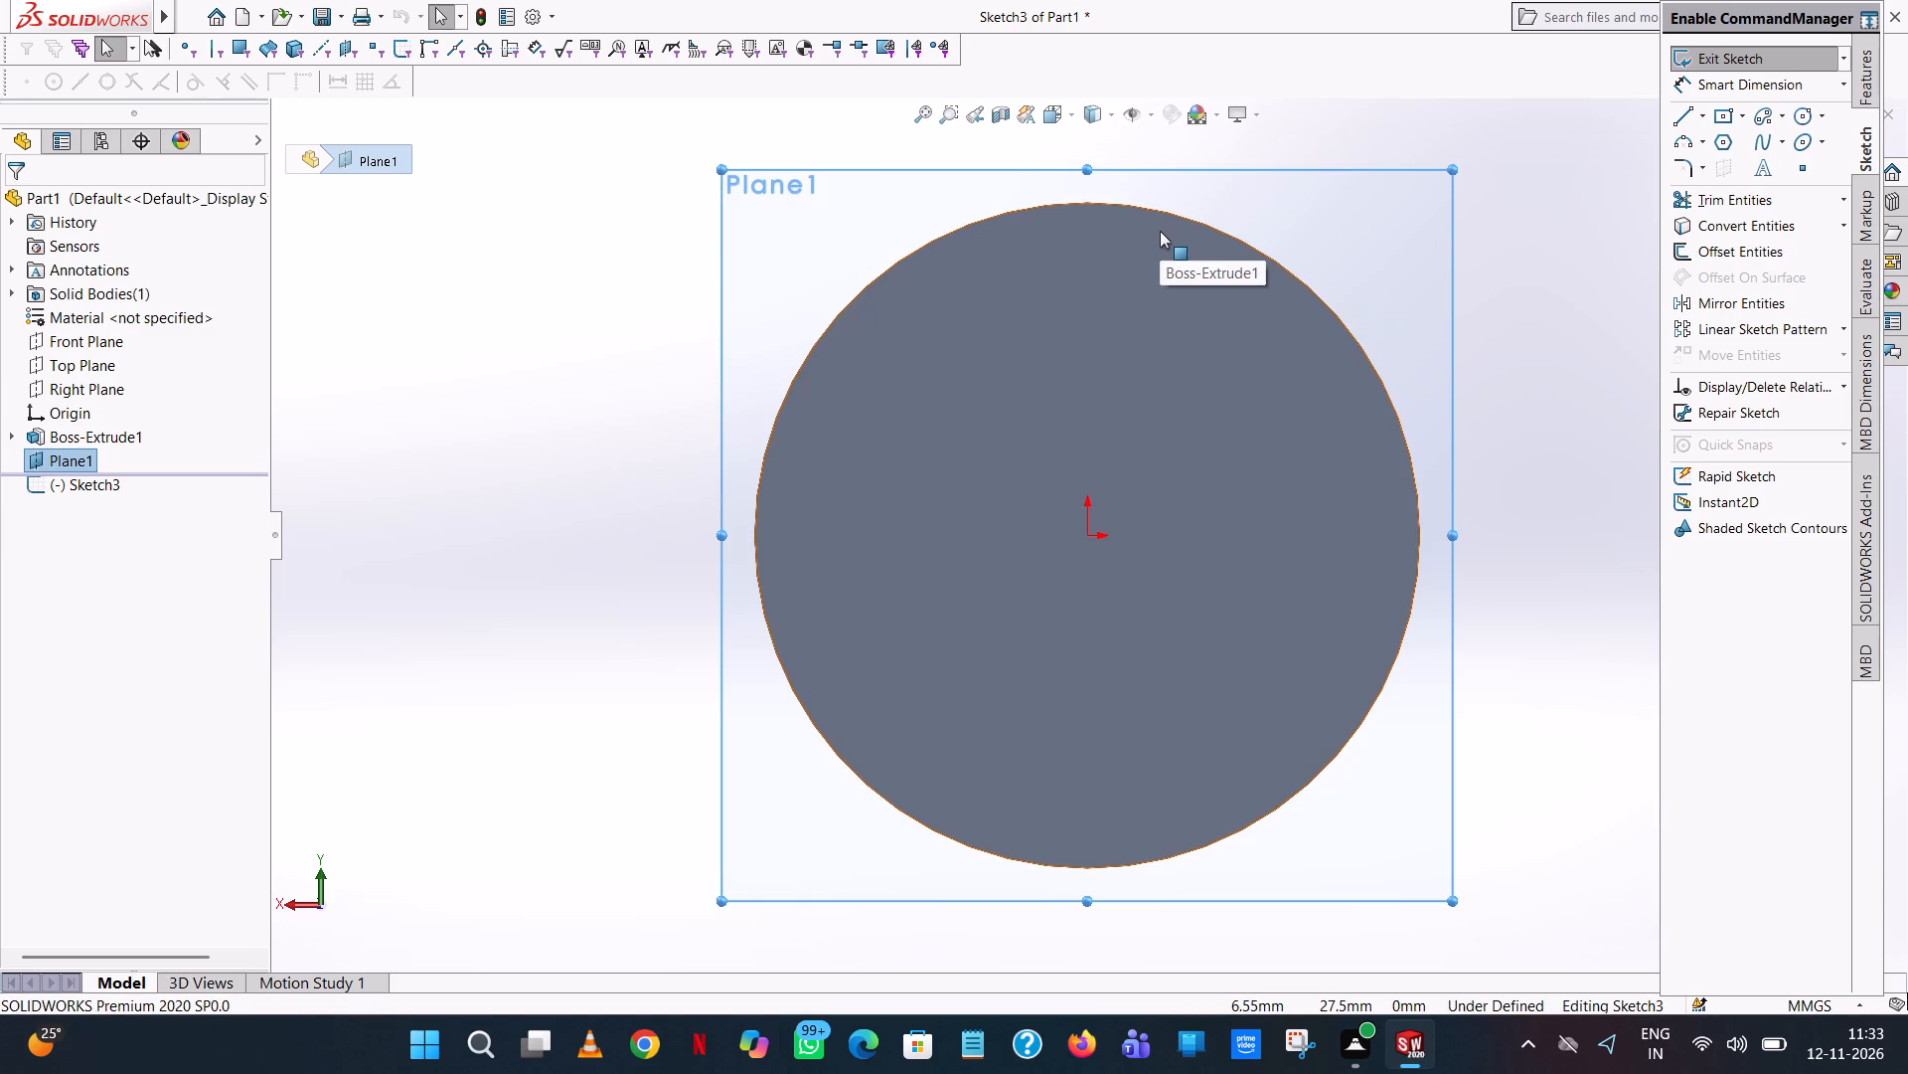
left_click(1807, 117)
left_click(1091, 535)
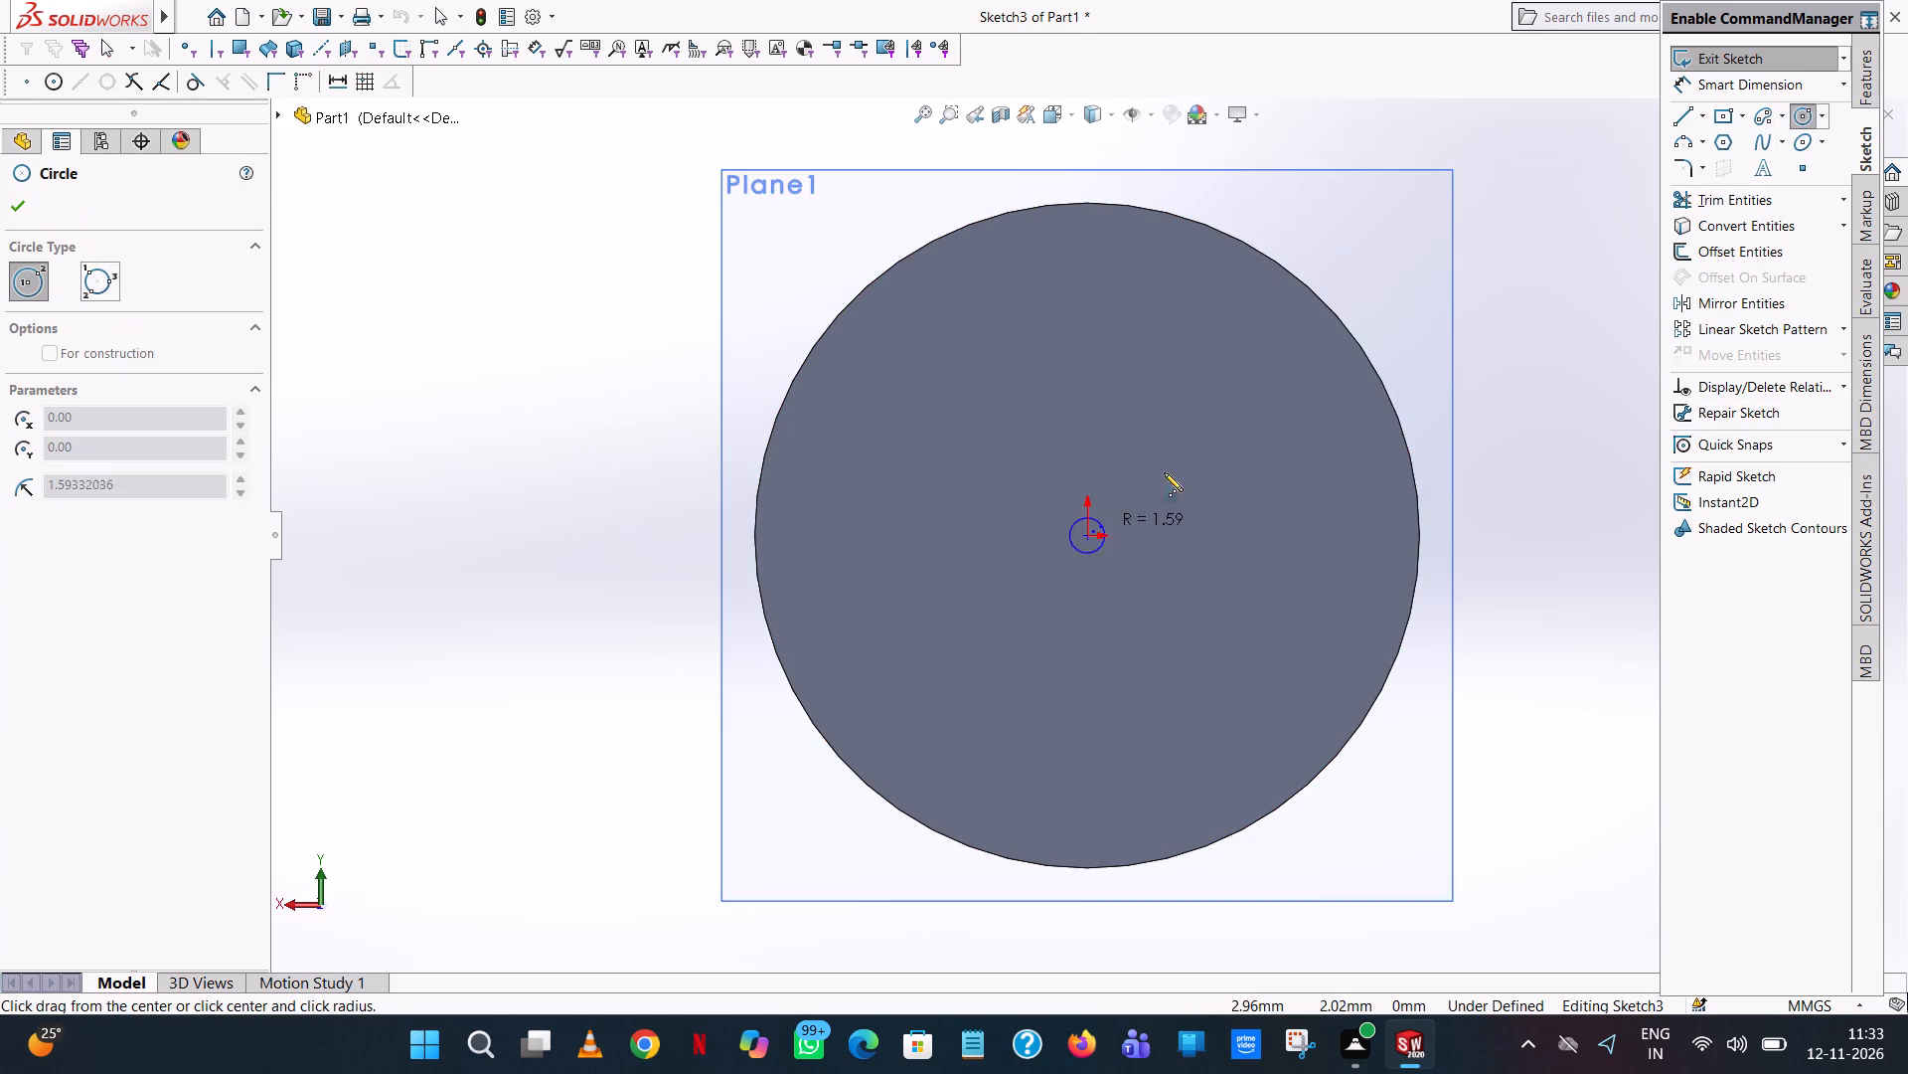
left_click(1278, 266)
right_click(1278, 266)
left_click(1314, 284)
Dimension the diameter of the circle on the offset plane at 60 mm.
left_click(1789, 89)
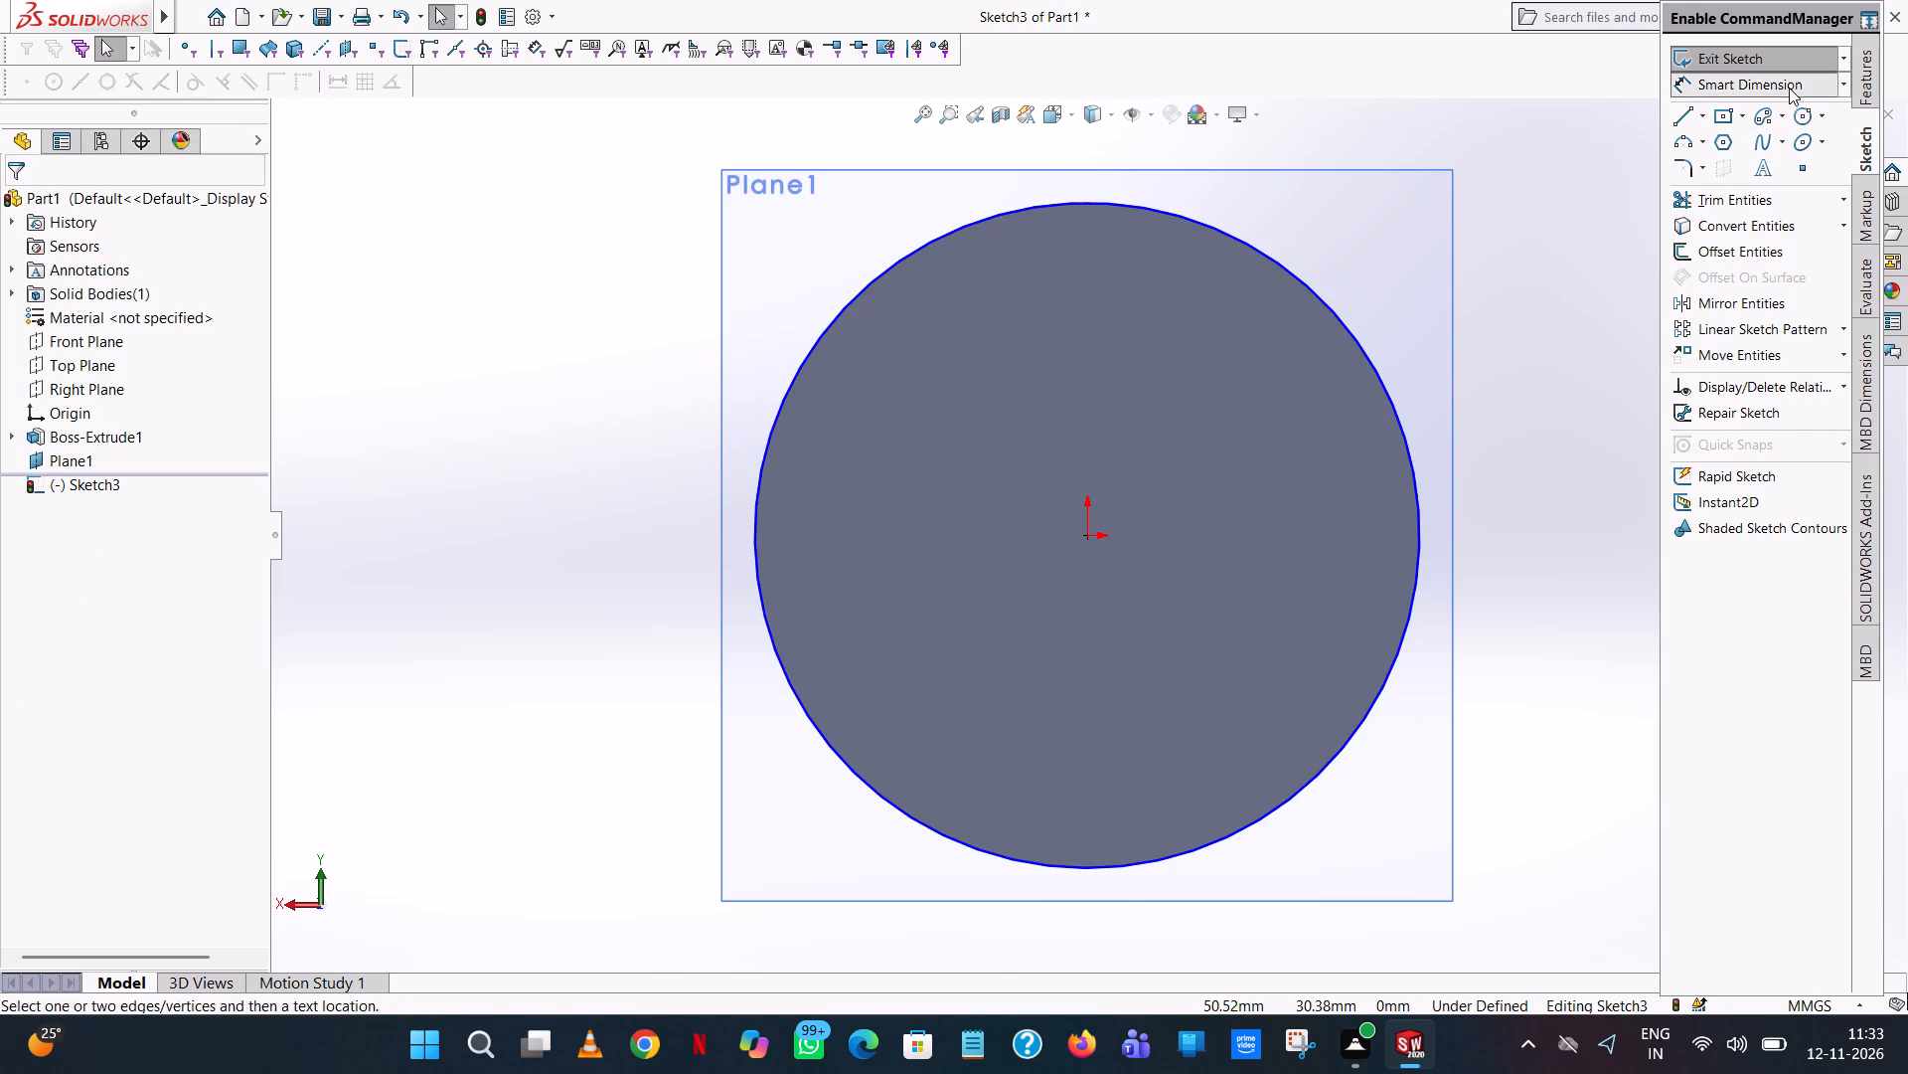
left_click(1361, 349)
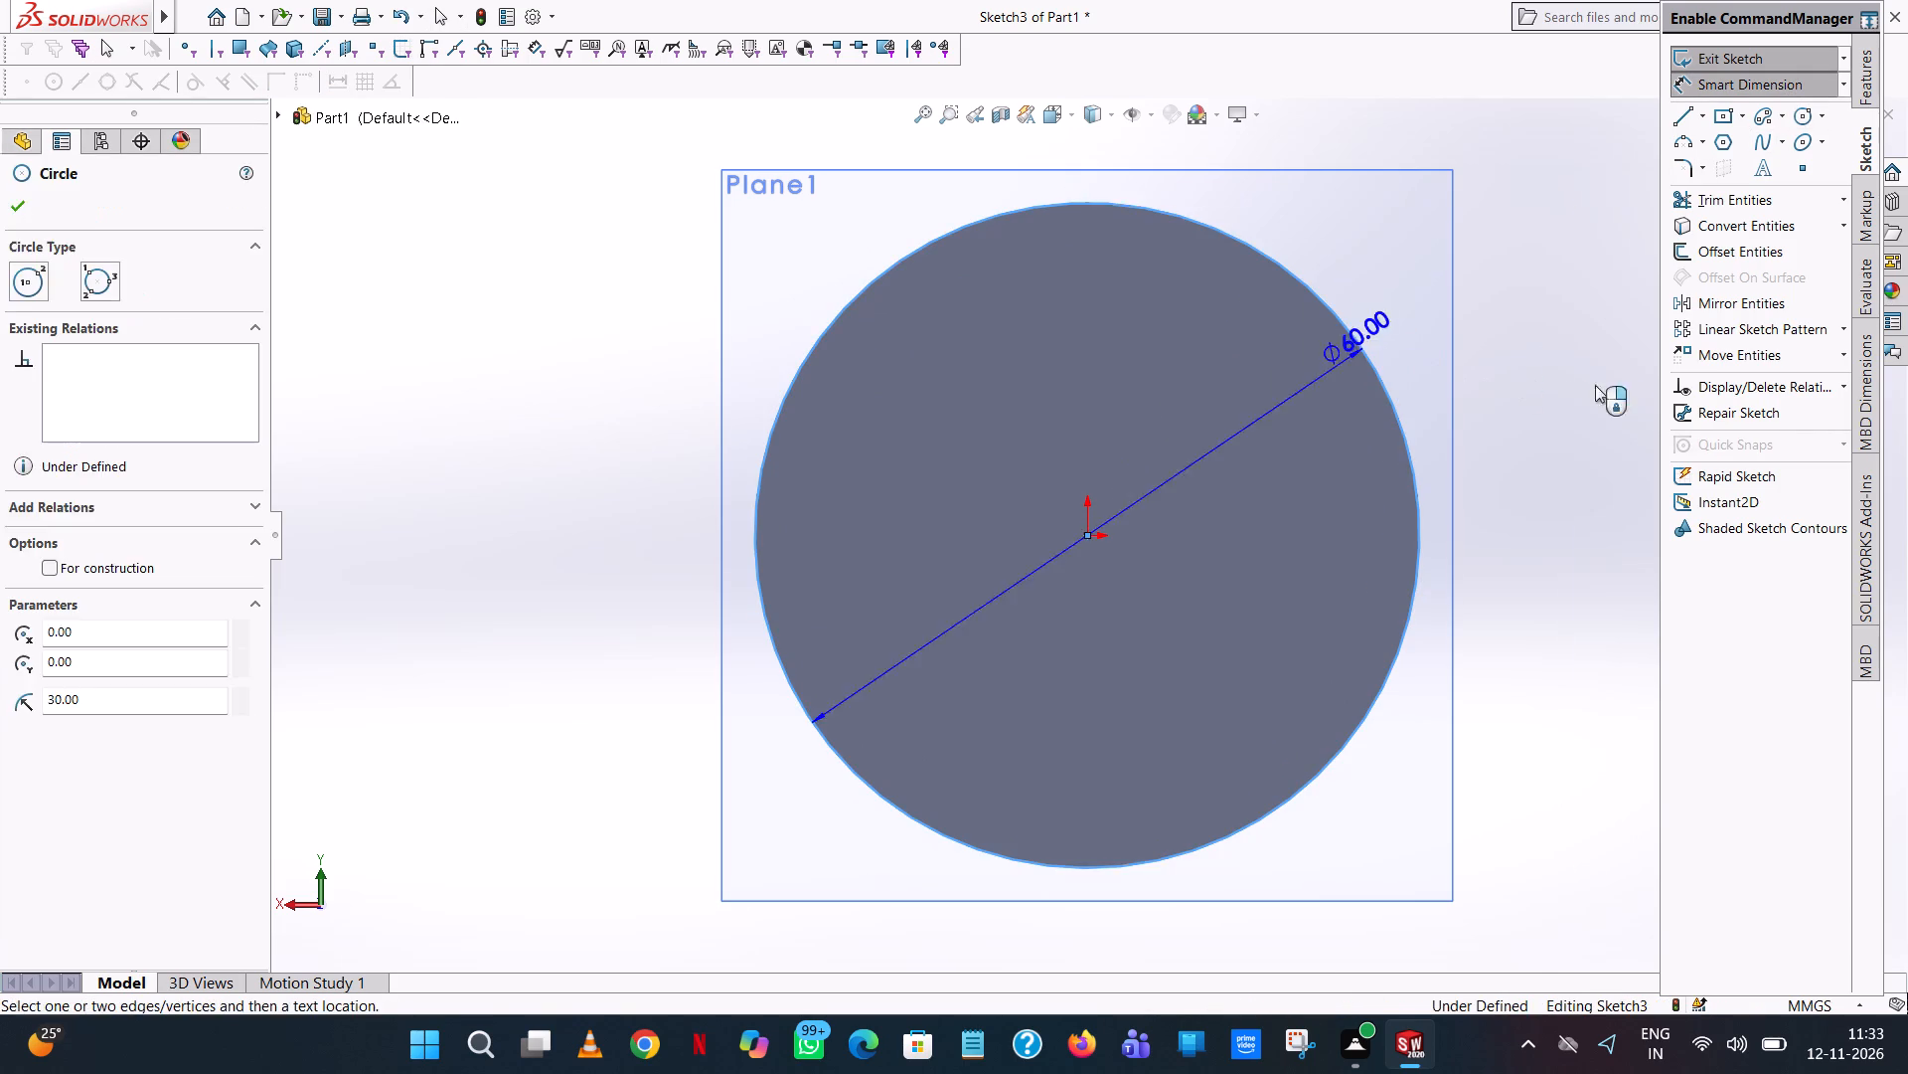
left_click(1619, 385)
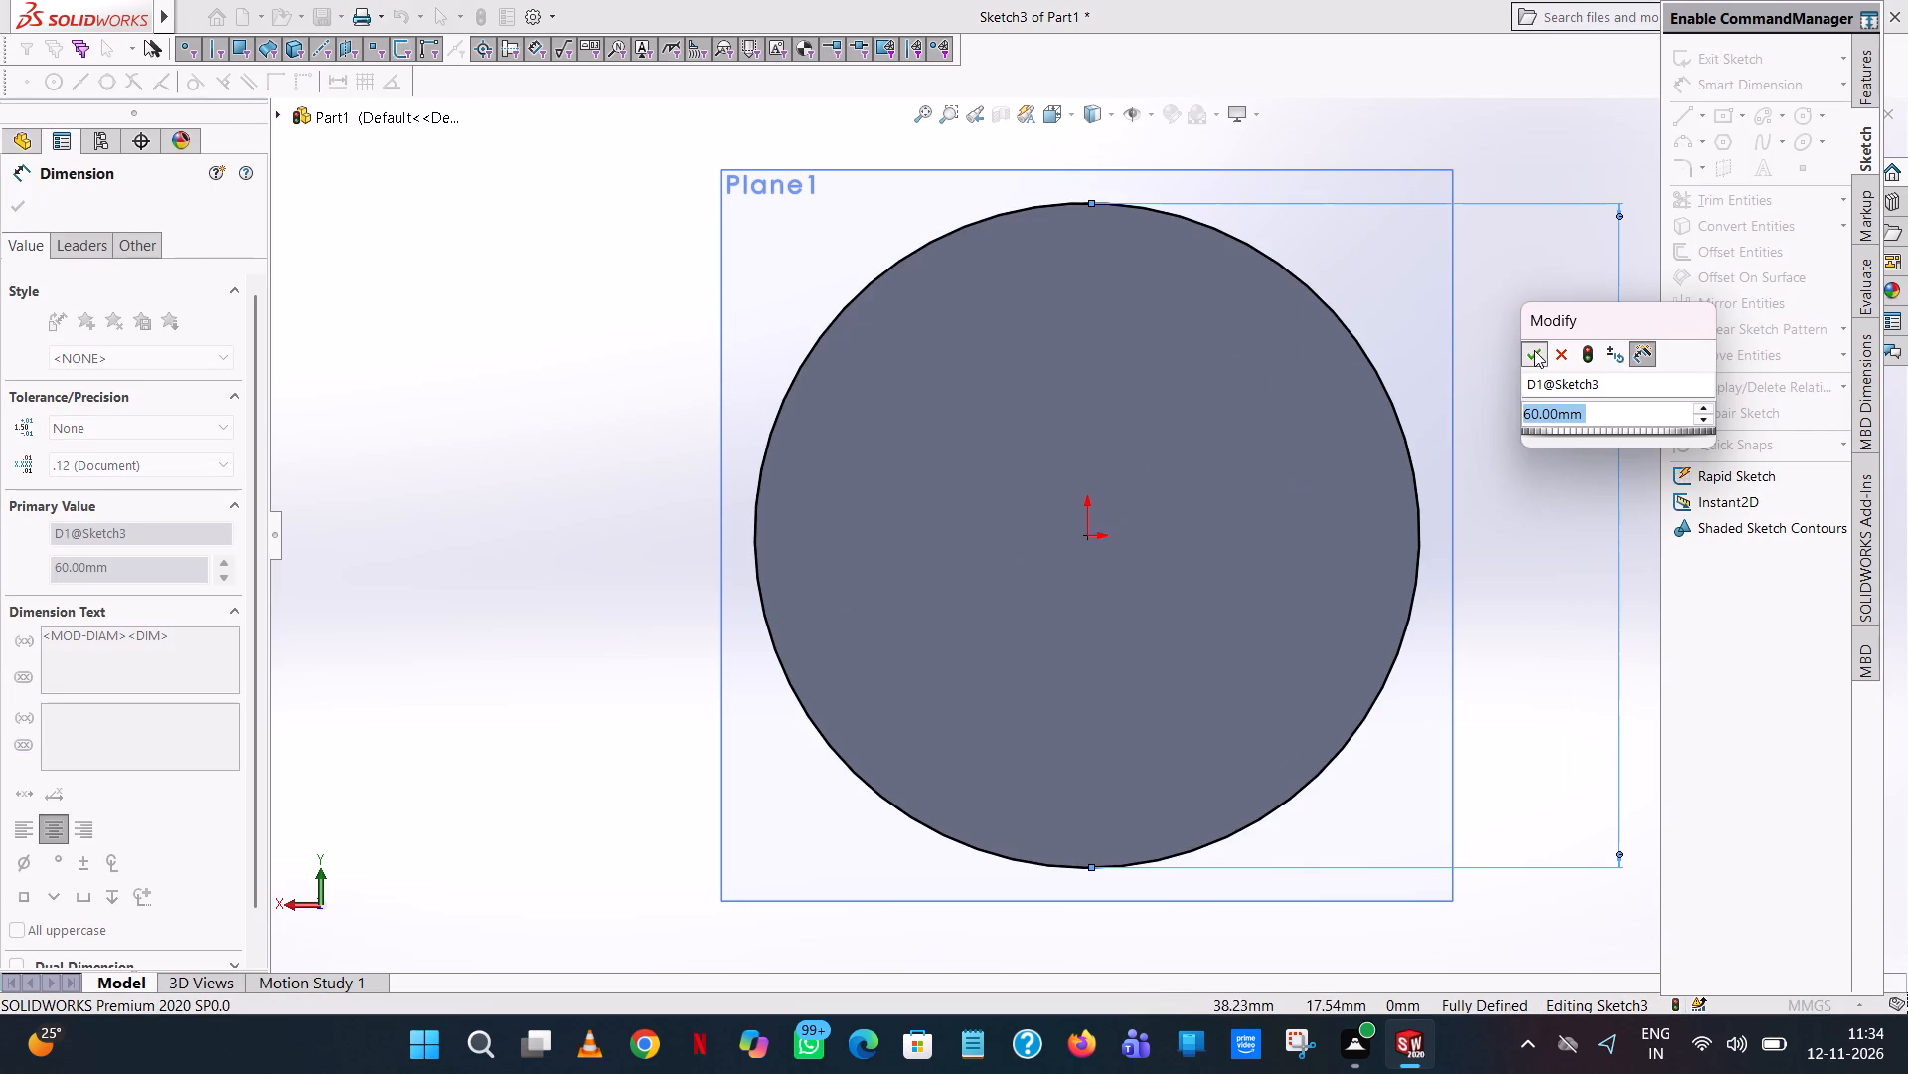
left_click(1534, 350)
left_click(548, 409)
Extrude the 60 mm circle 24 mm as a blind boss, away from the first disc, to form the second disc.
scroll(637, 371, "up", 1)
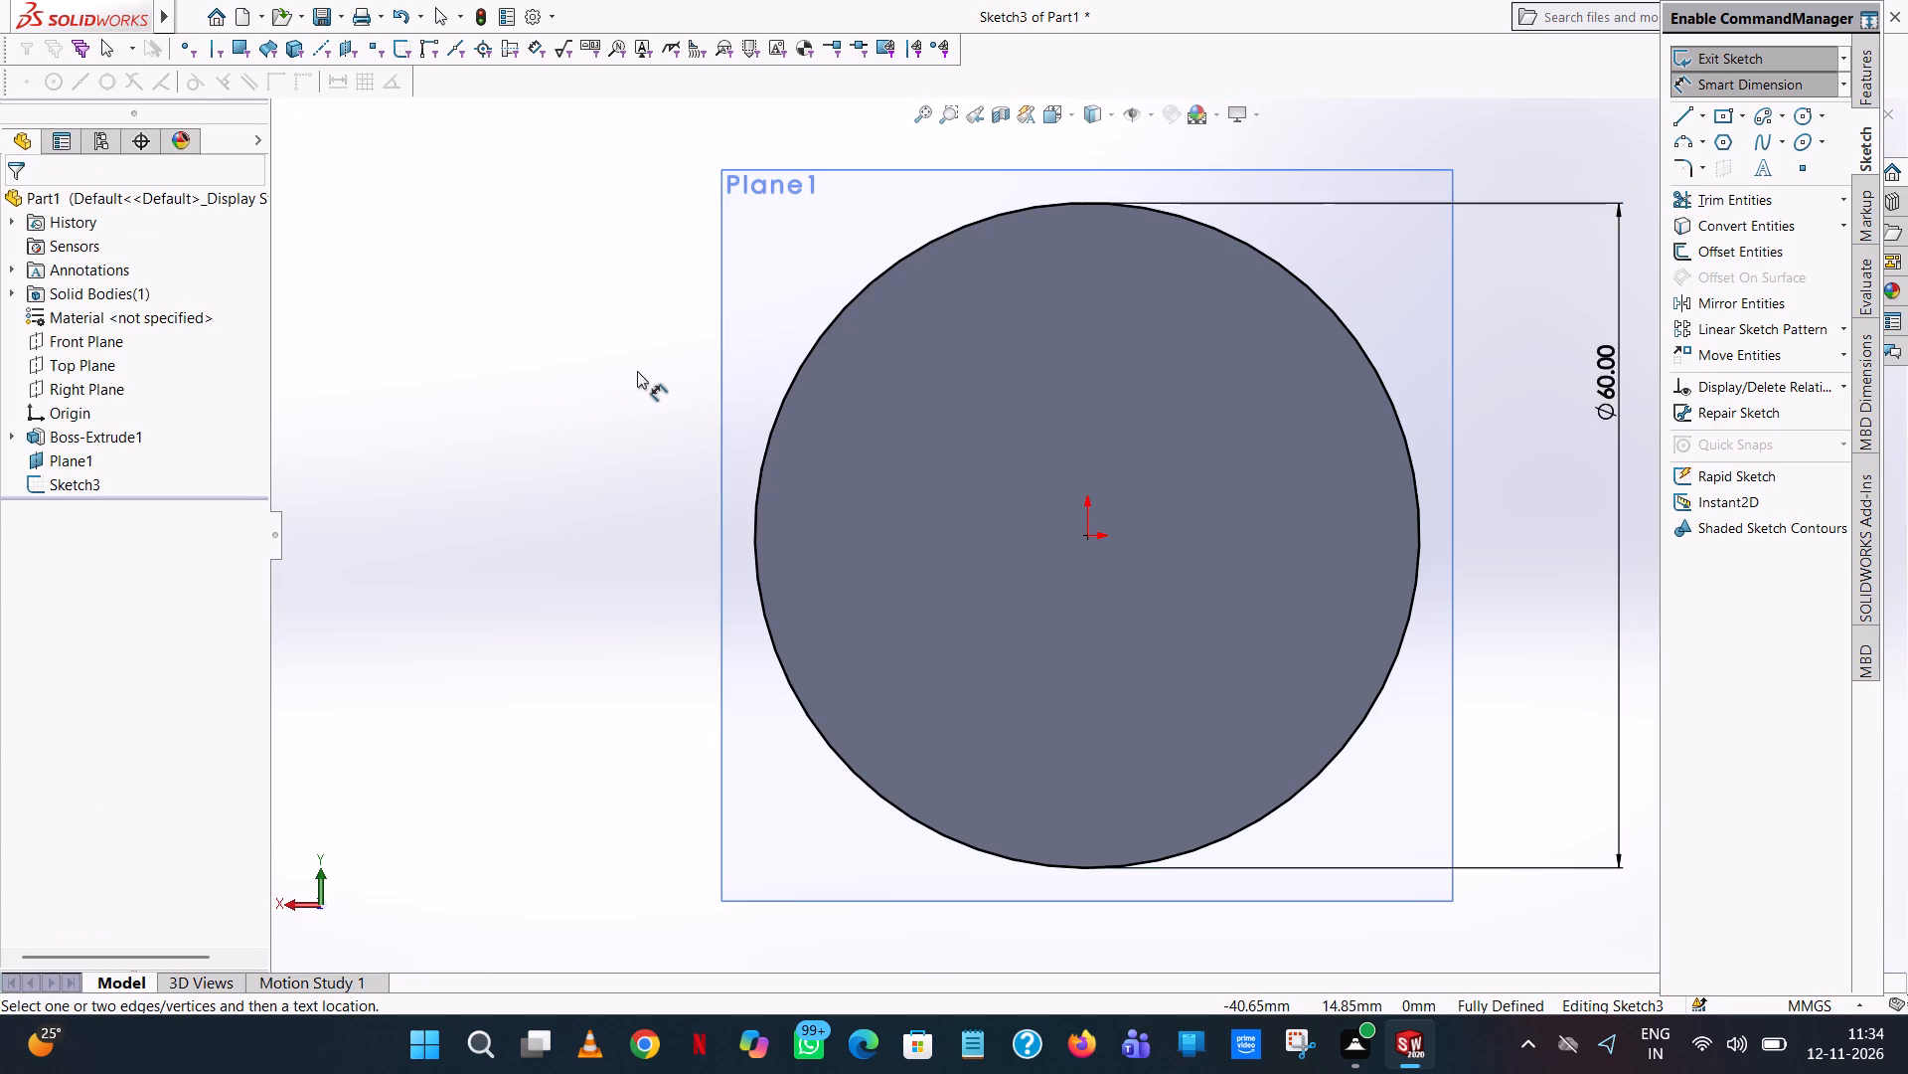
scroll(637, 371, "up", 3)
middle_click_drag(638, 371, 839, 421)
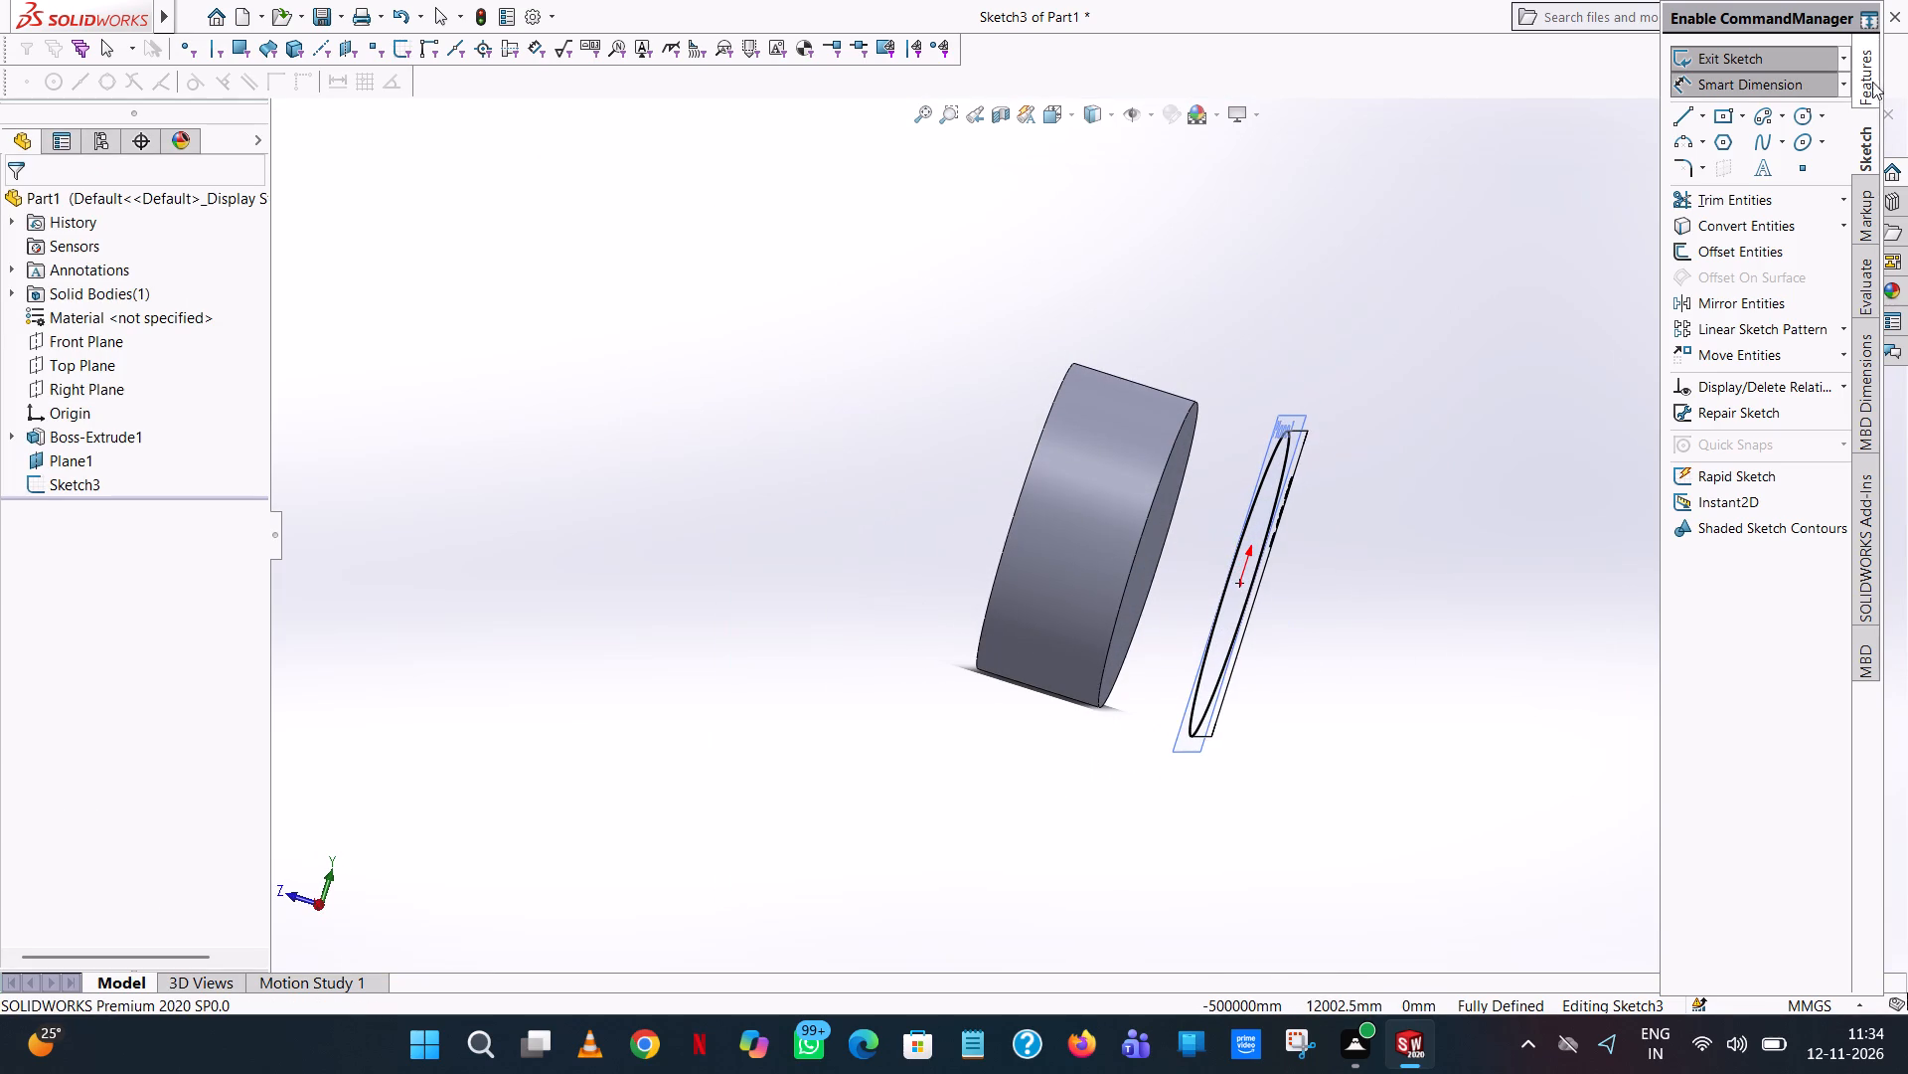
left_click(1870, 94)
left_click(1770, 65)
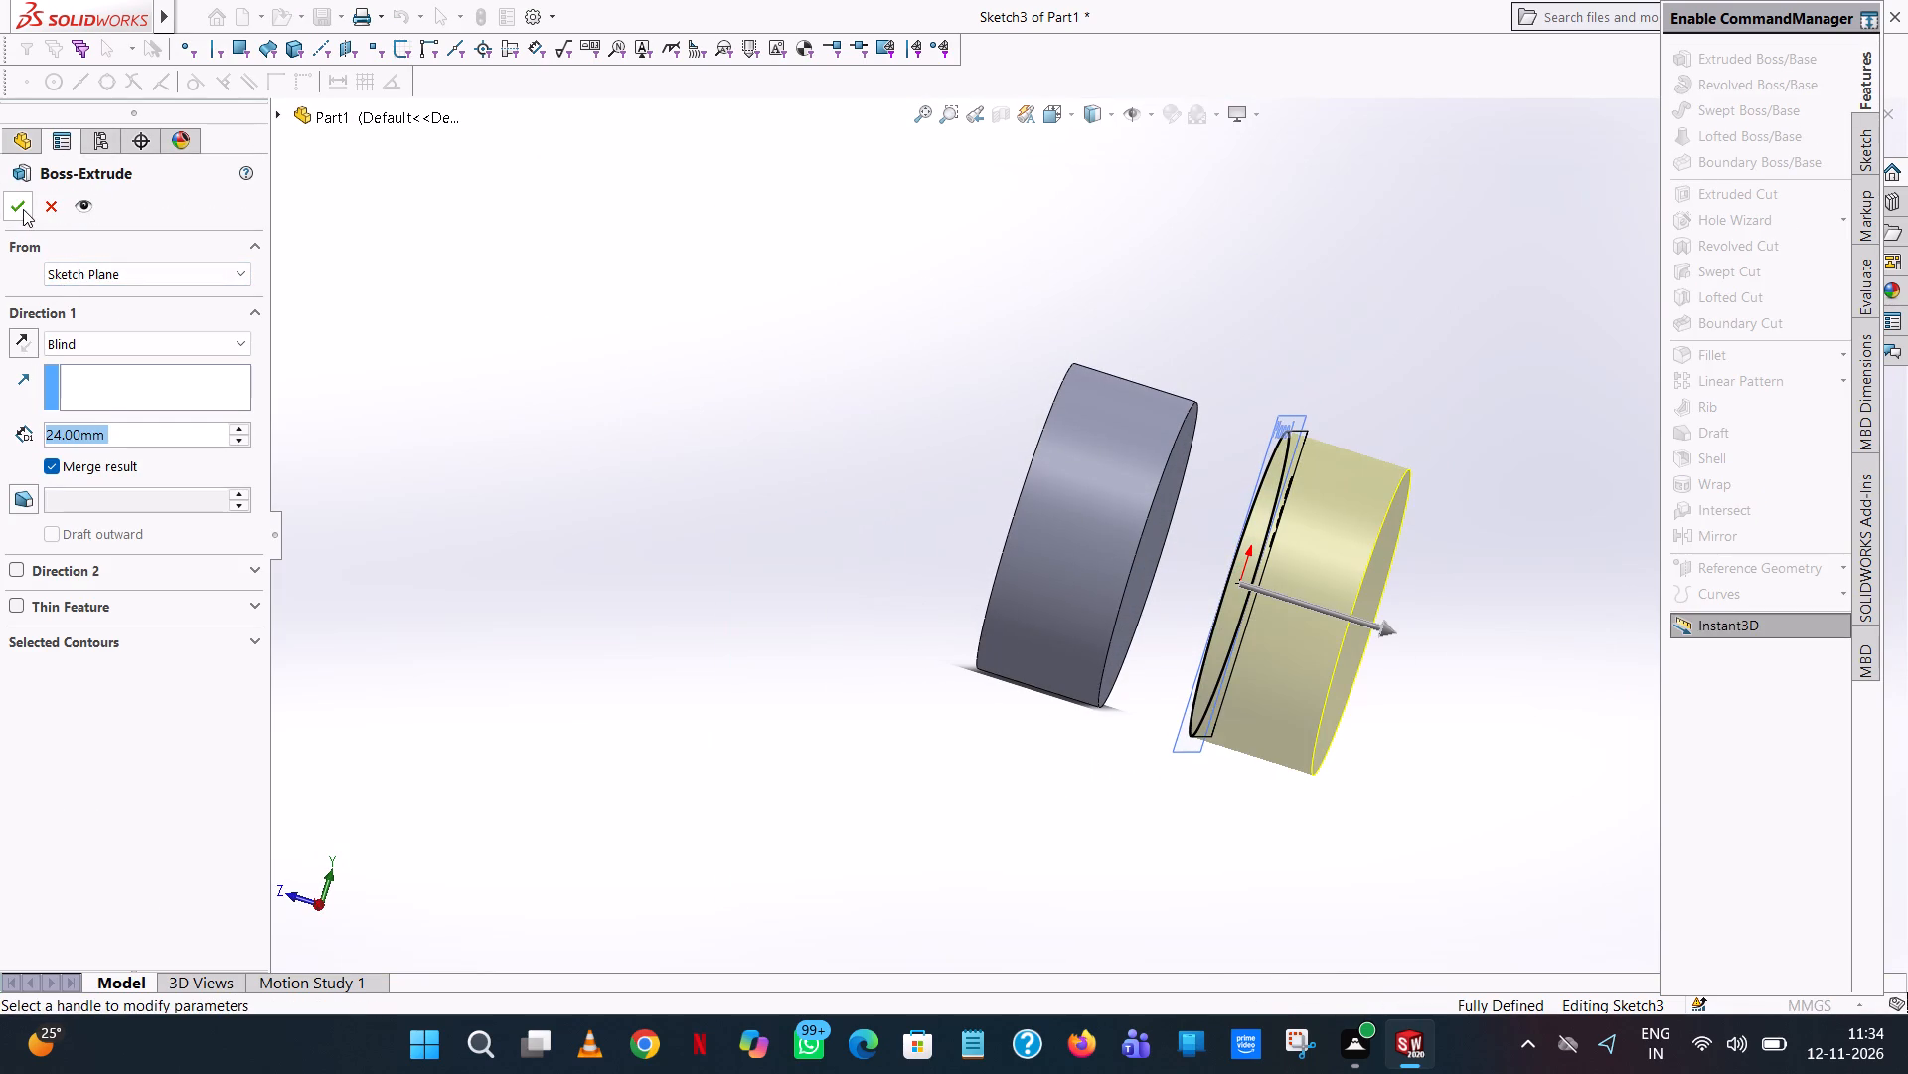
left_click(23, 209)
left_click(755, 402)
scroll(695, 423, "up", 2)
middle_click_drag(695, 423, 842, 328)
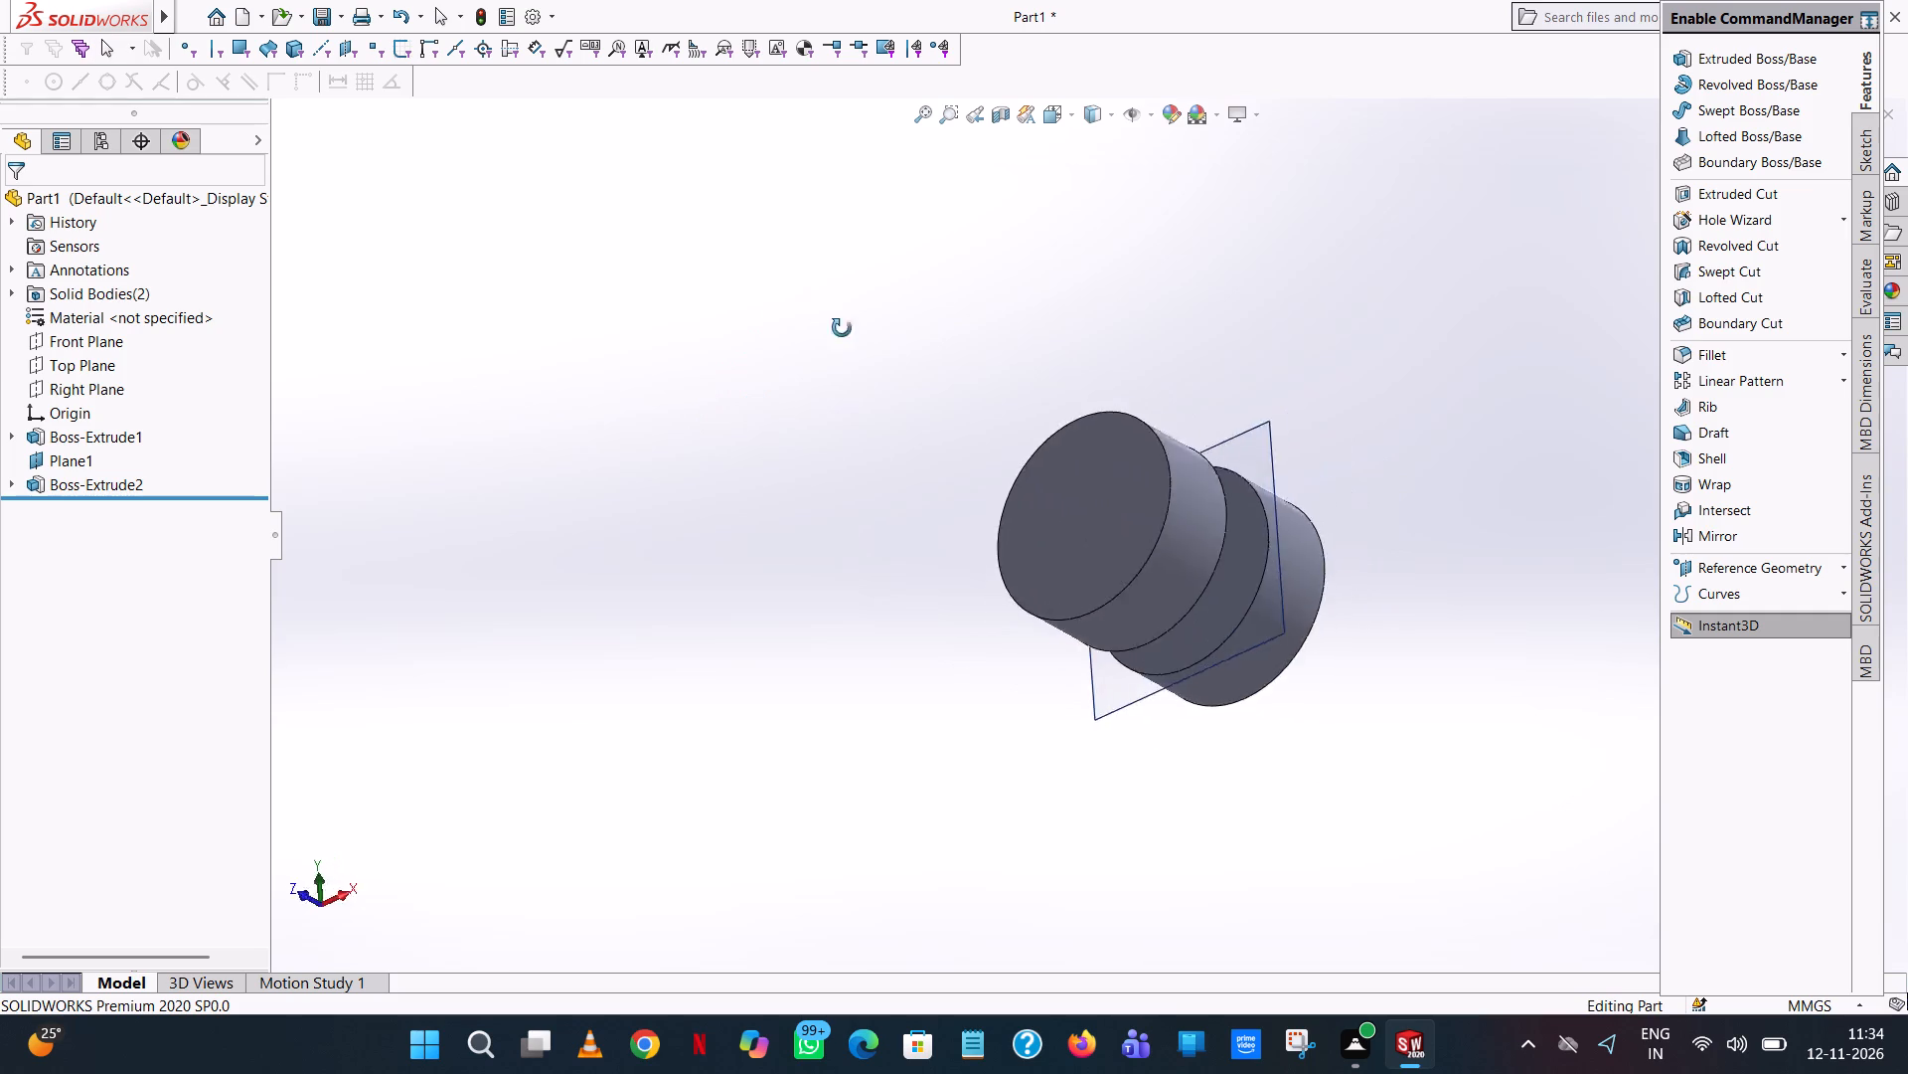
middle_click_drag(842, 328, 1040, 804)
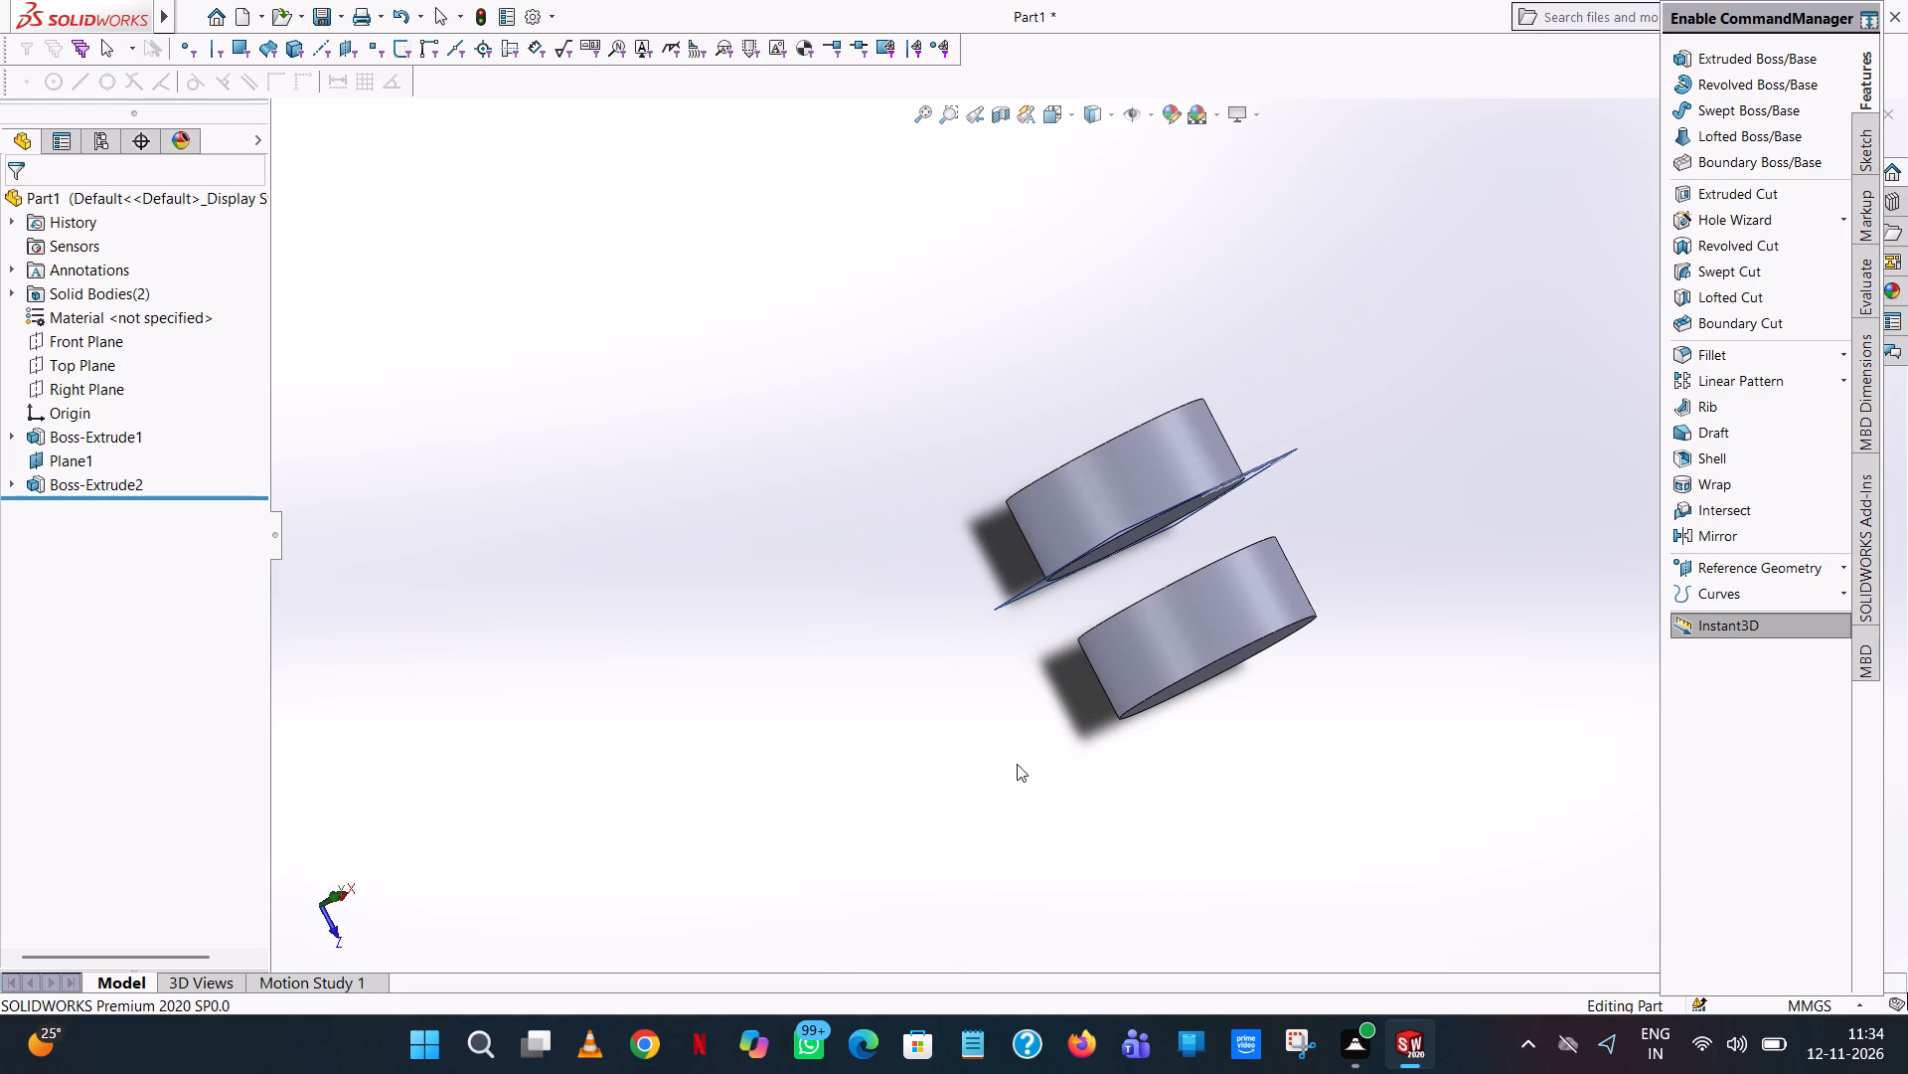
Hide the offset reference plane between the two discs.
left_click(72, 454)
left_click(117, 420)
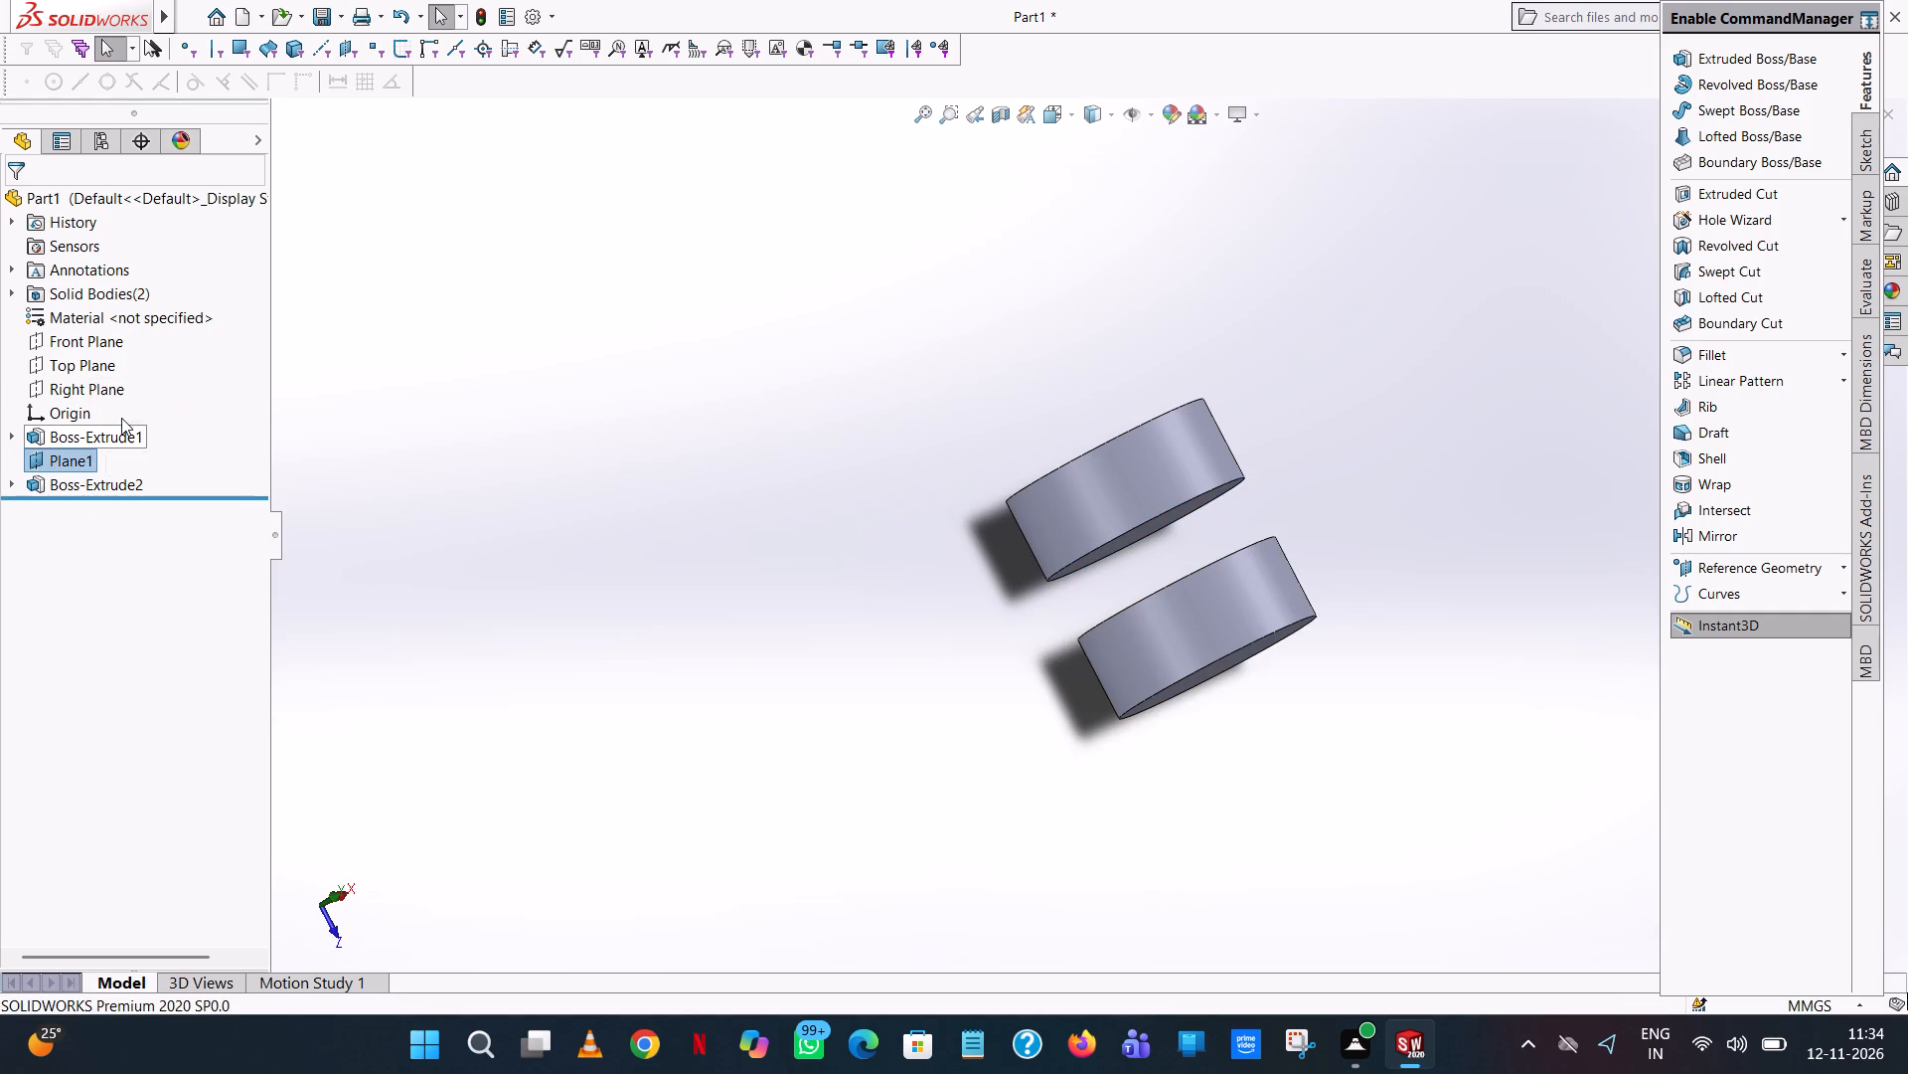
Start an extruded cut on the first disc's outer flat face and sketch an origin-centred circle of 18 mm radius.
scroll(970, 483, "up", 1)
middle_click_drag(968, 483, 873, 134)
scroll(907, 312, "up", 1)
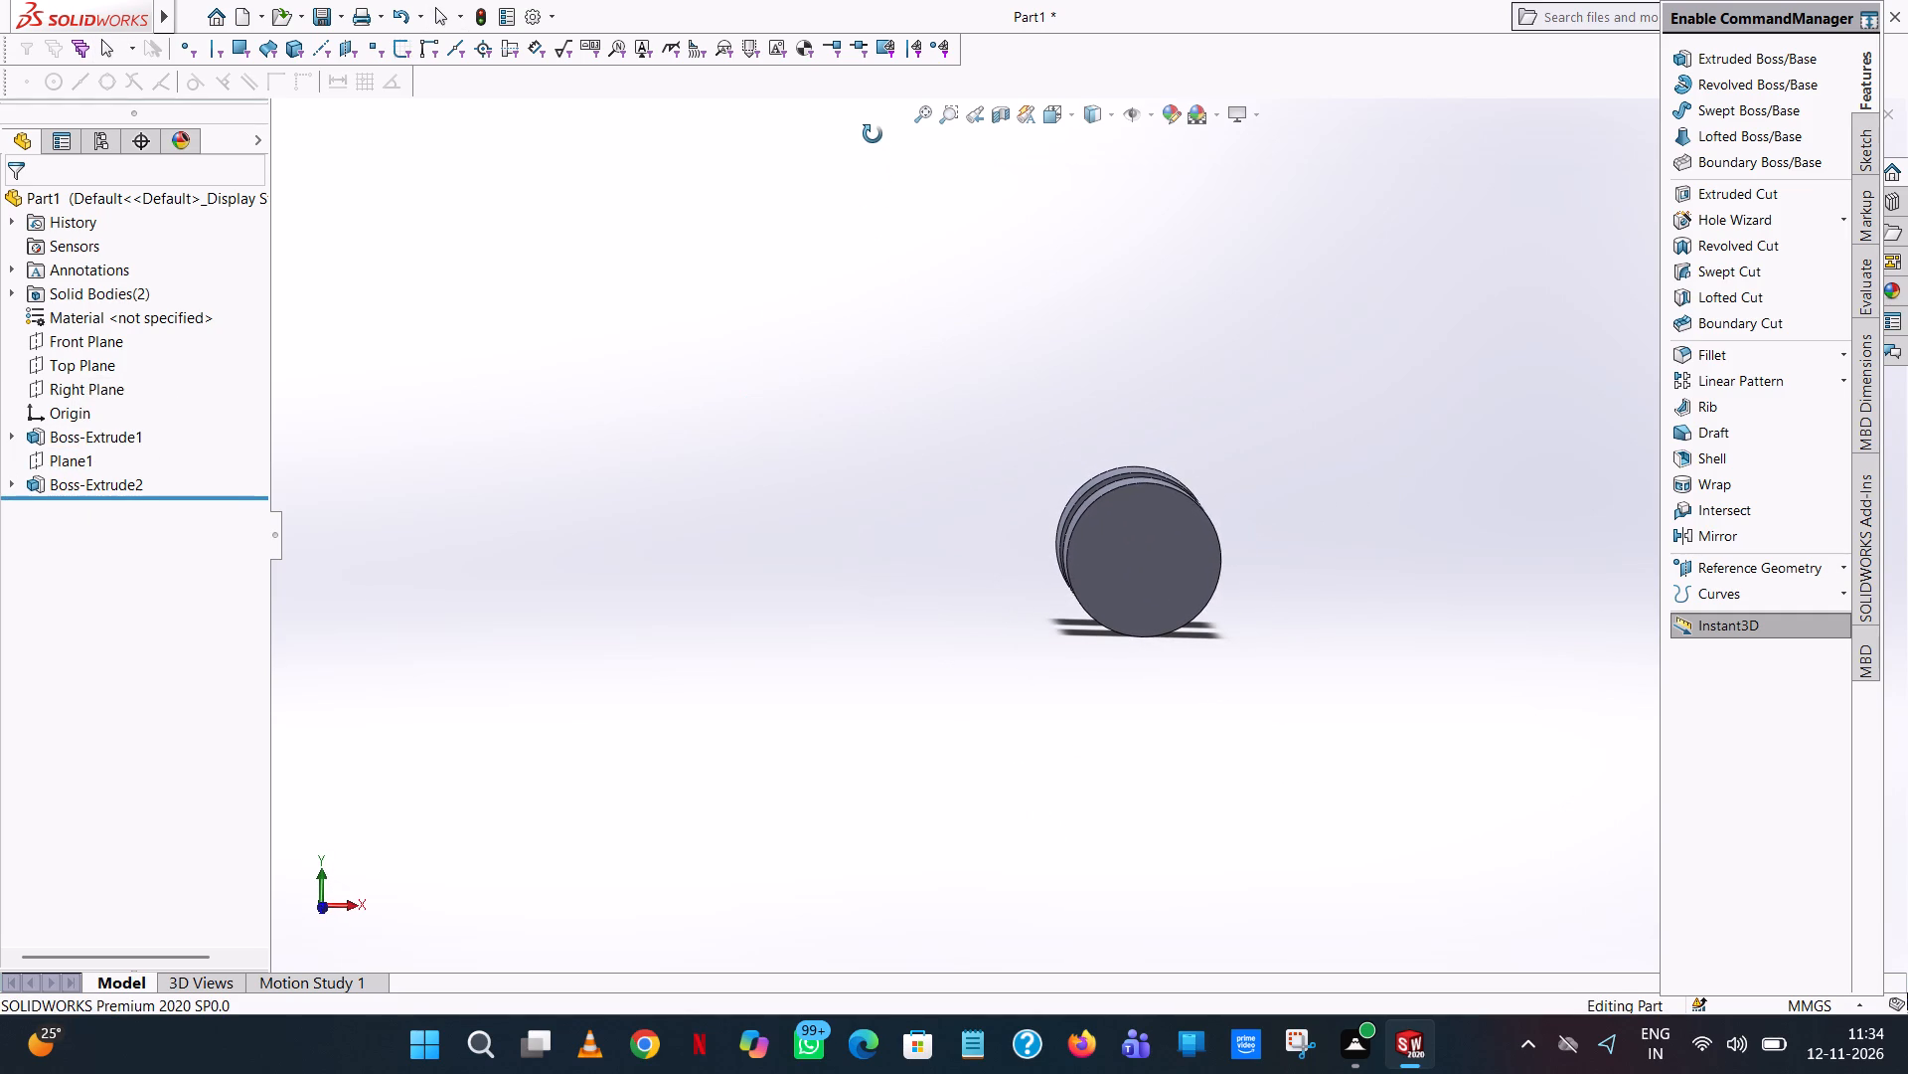
middle_click_drag(873, 134, 873, 139)
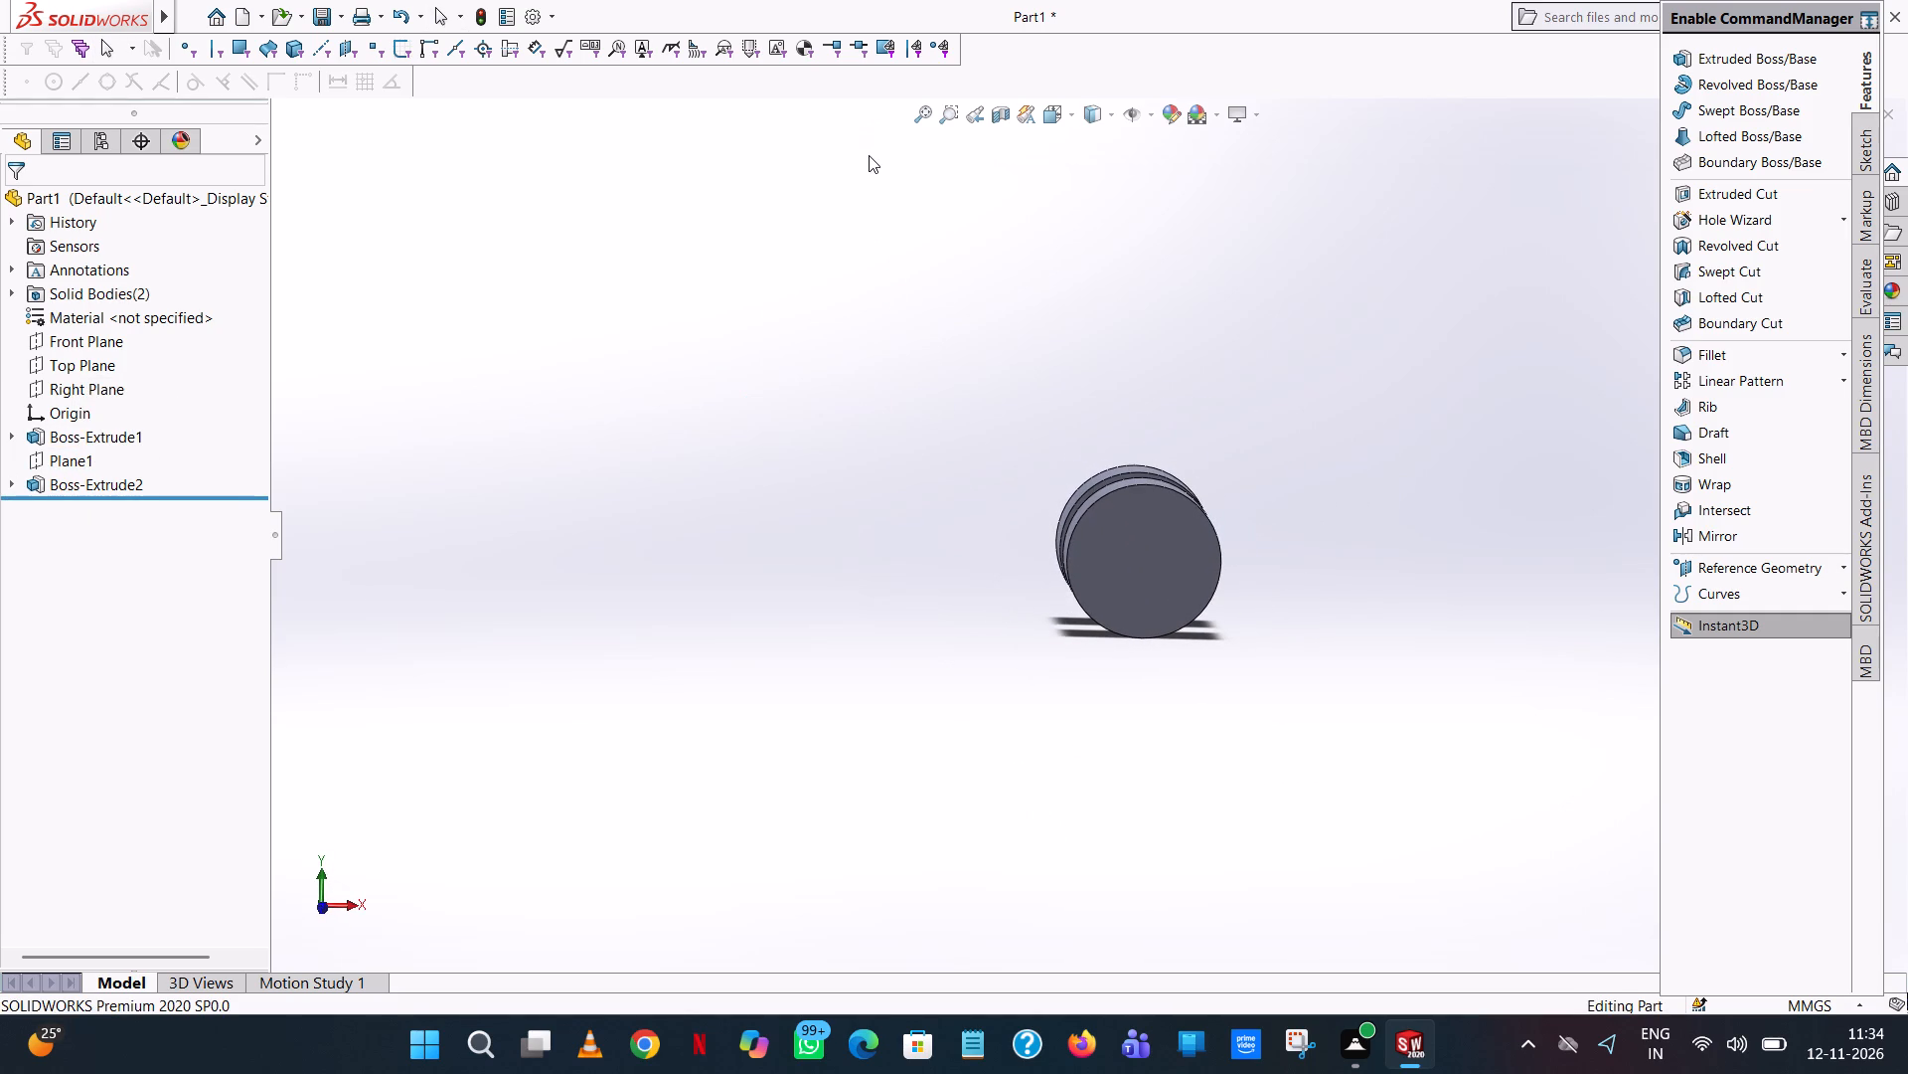
left_click(1769, 201)
left_click(1137, 580)
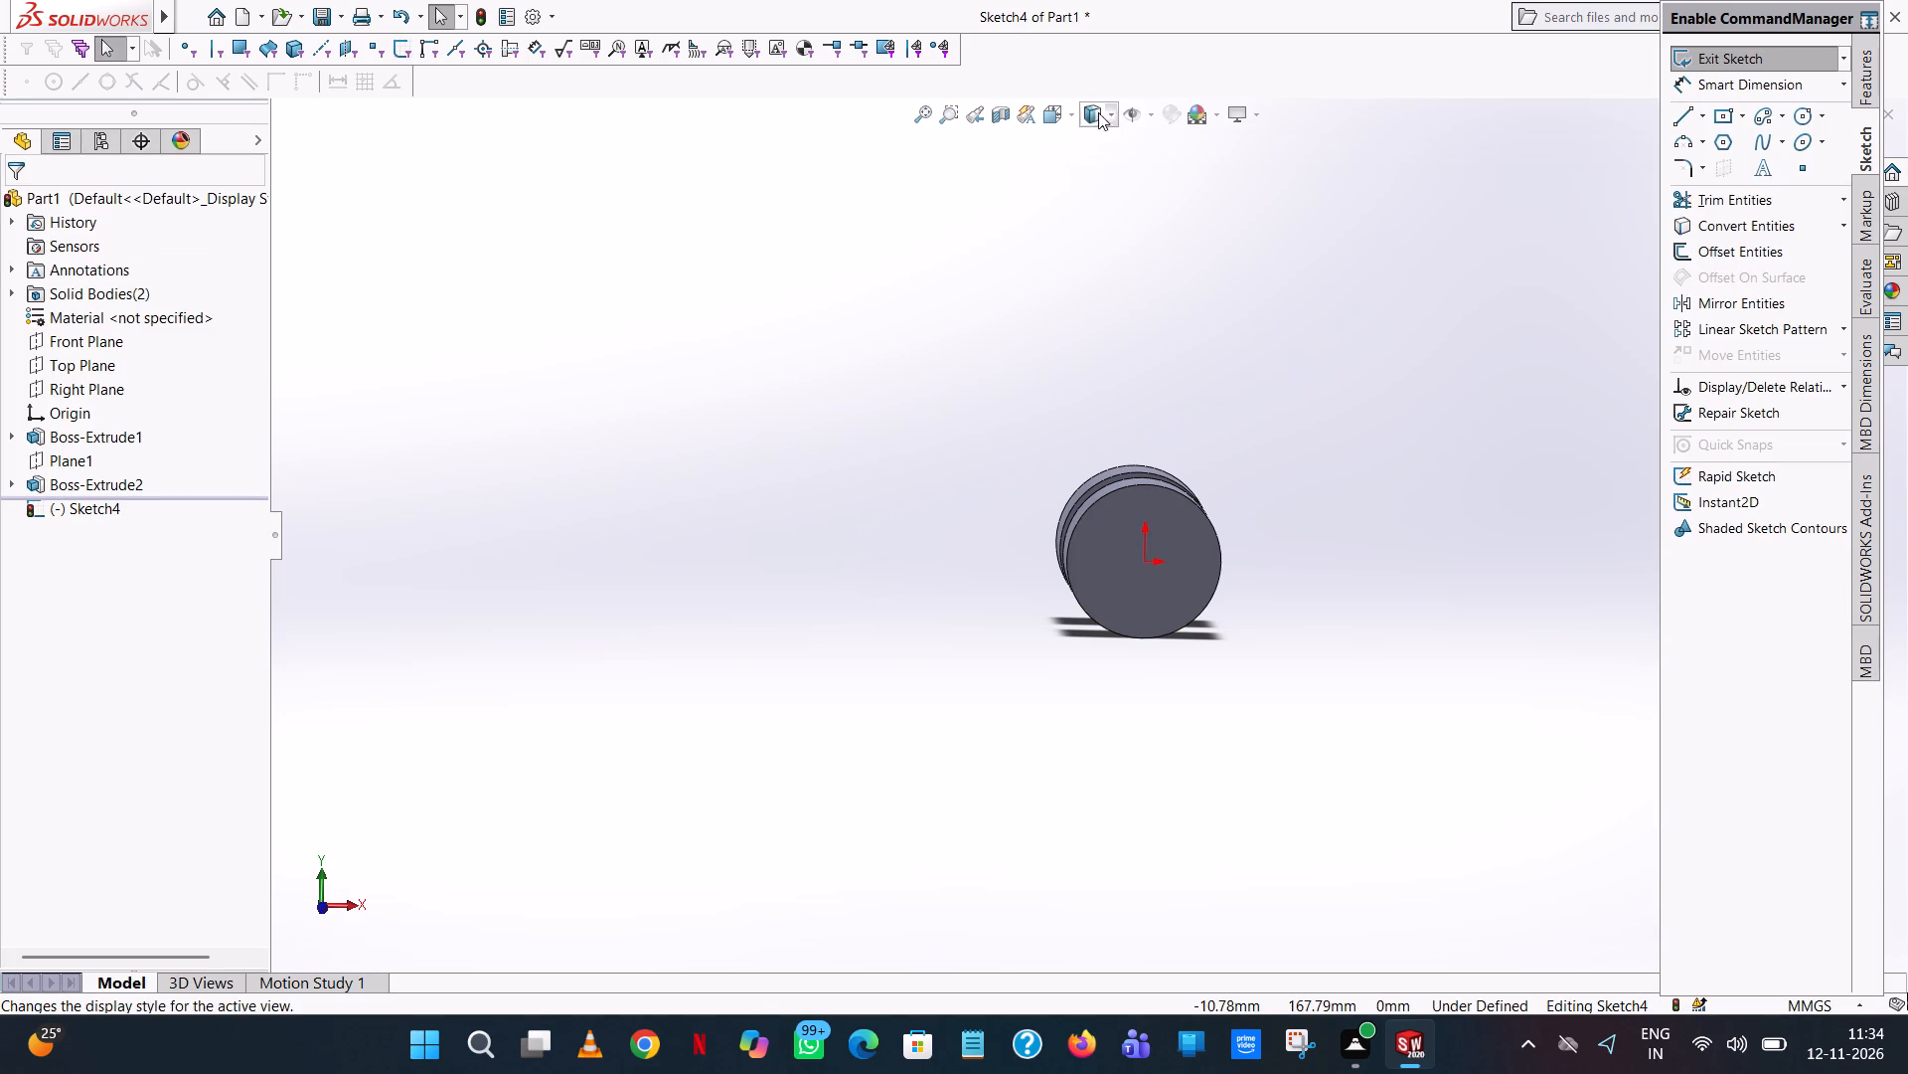
left_click(1067, 115)
left_click(1163, 224)
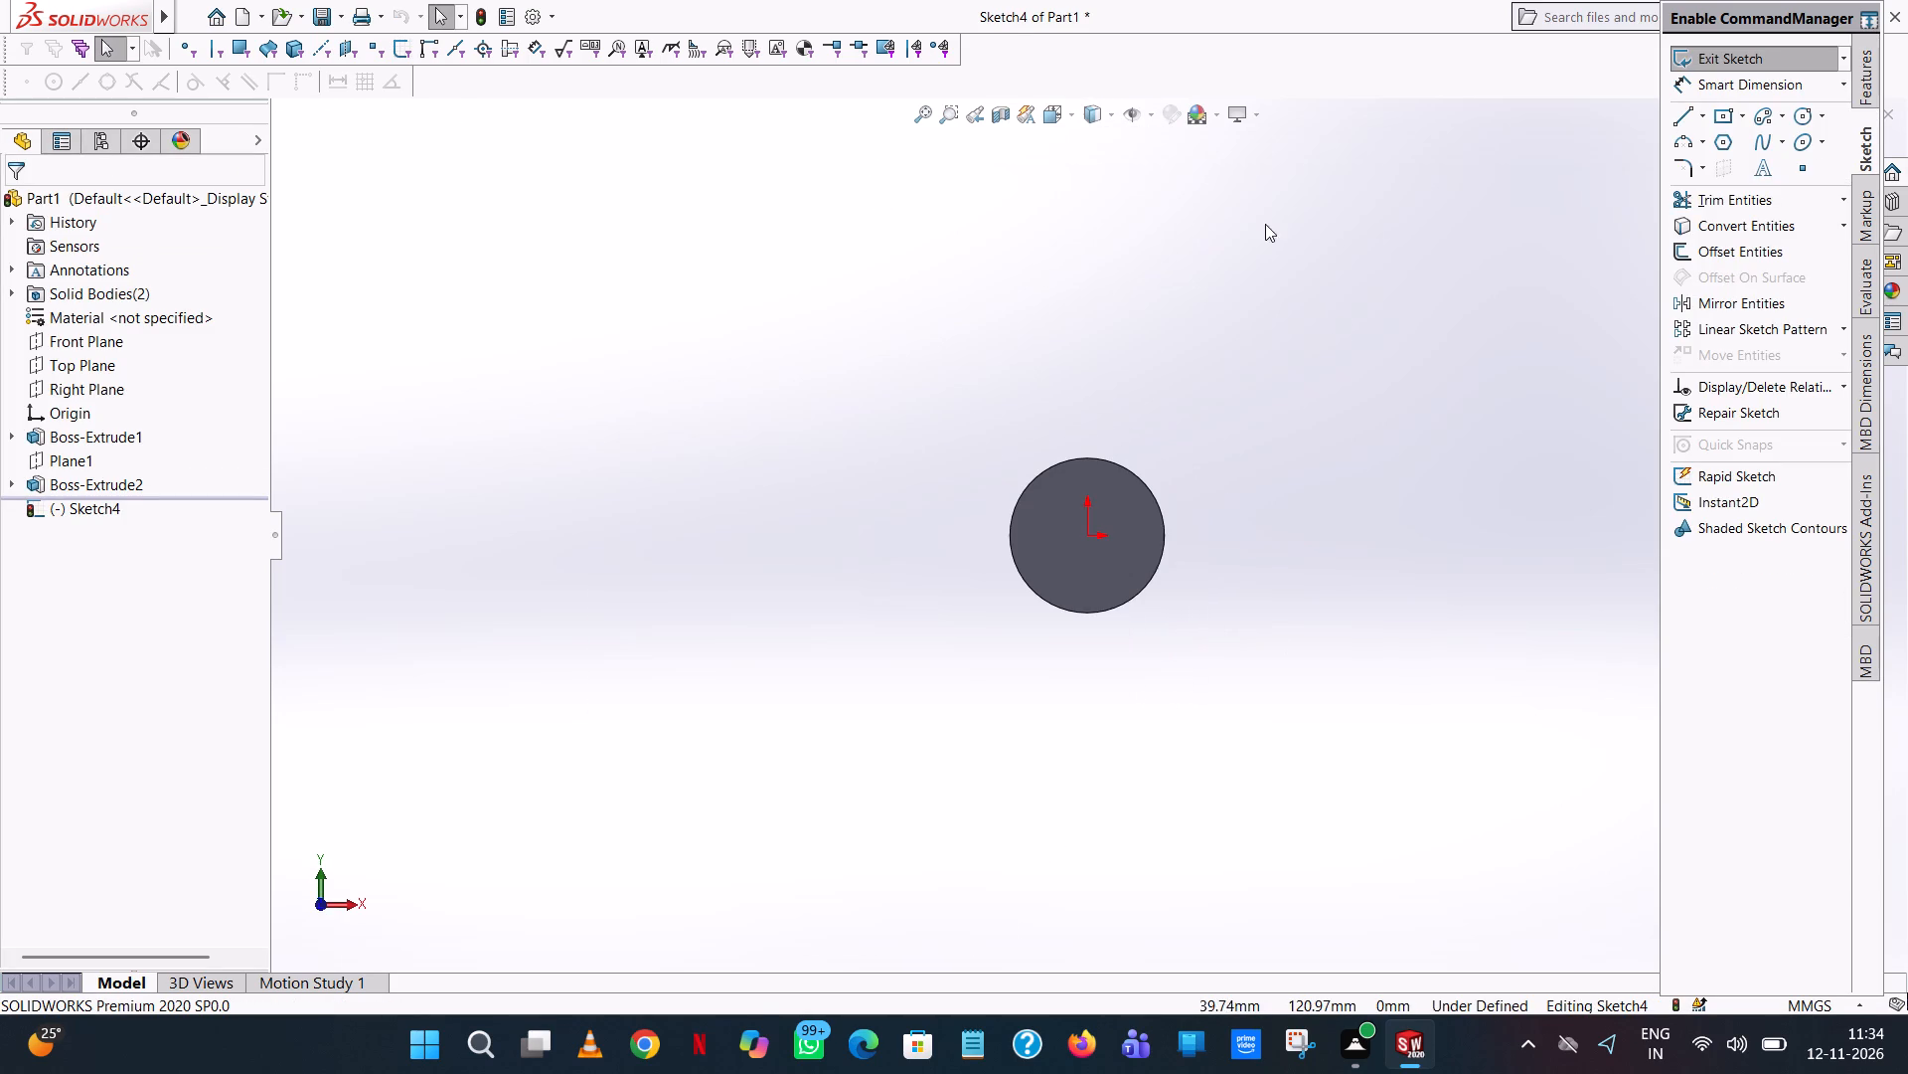
left_click(1805, 118)
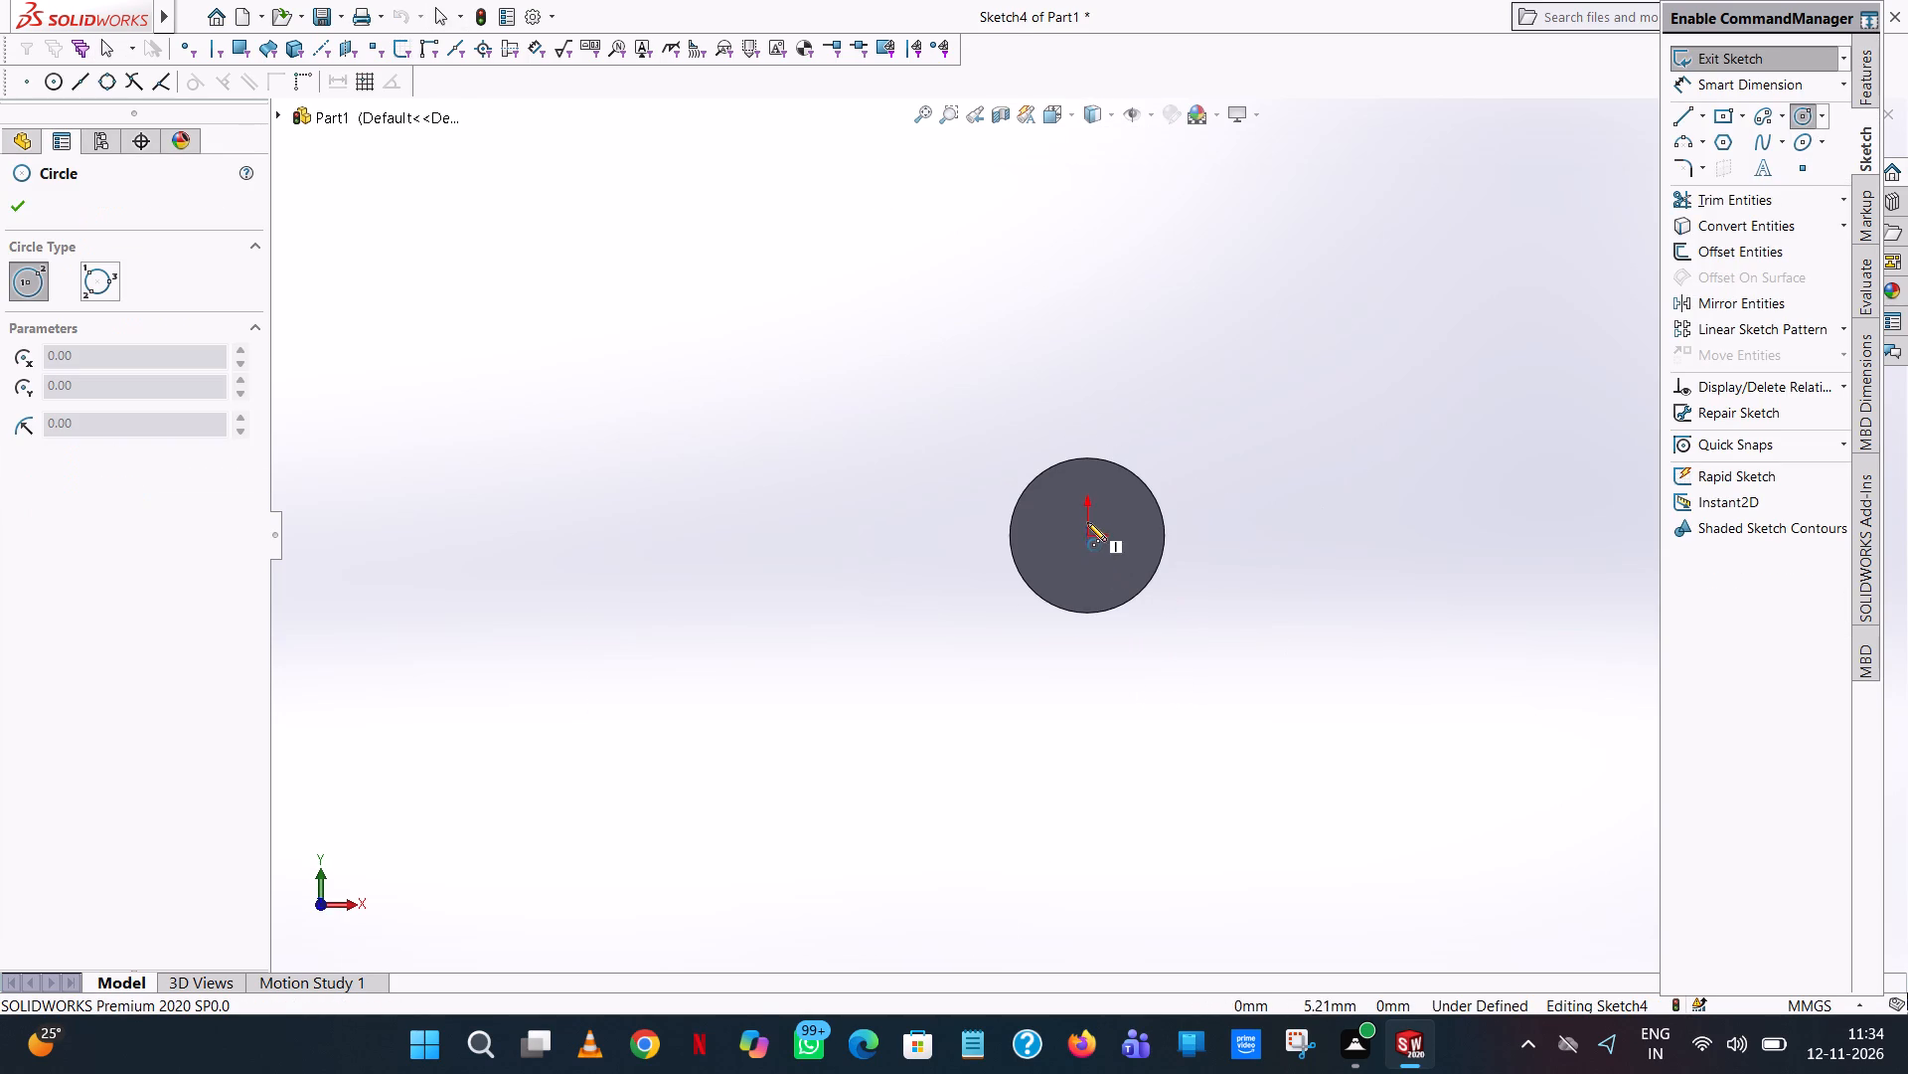
scroll(1087, 522, "down", 5)
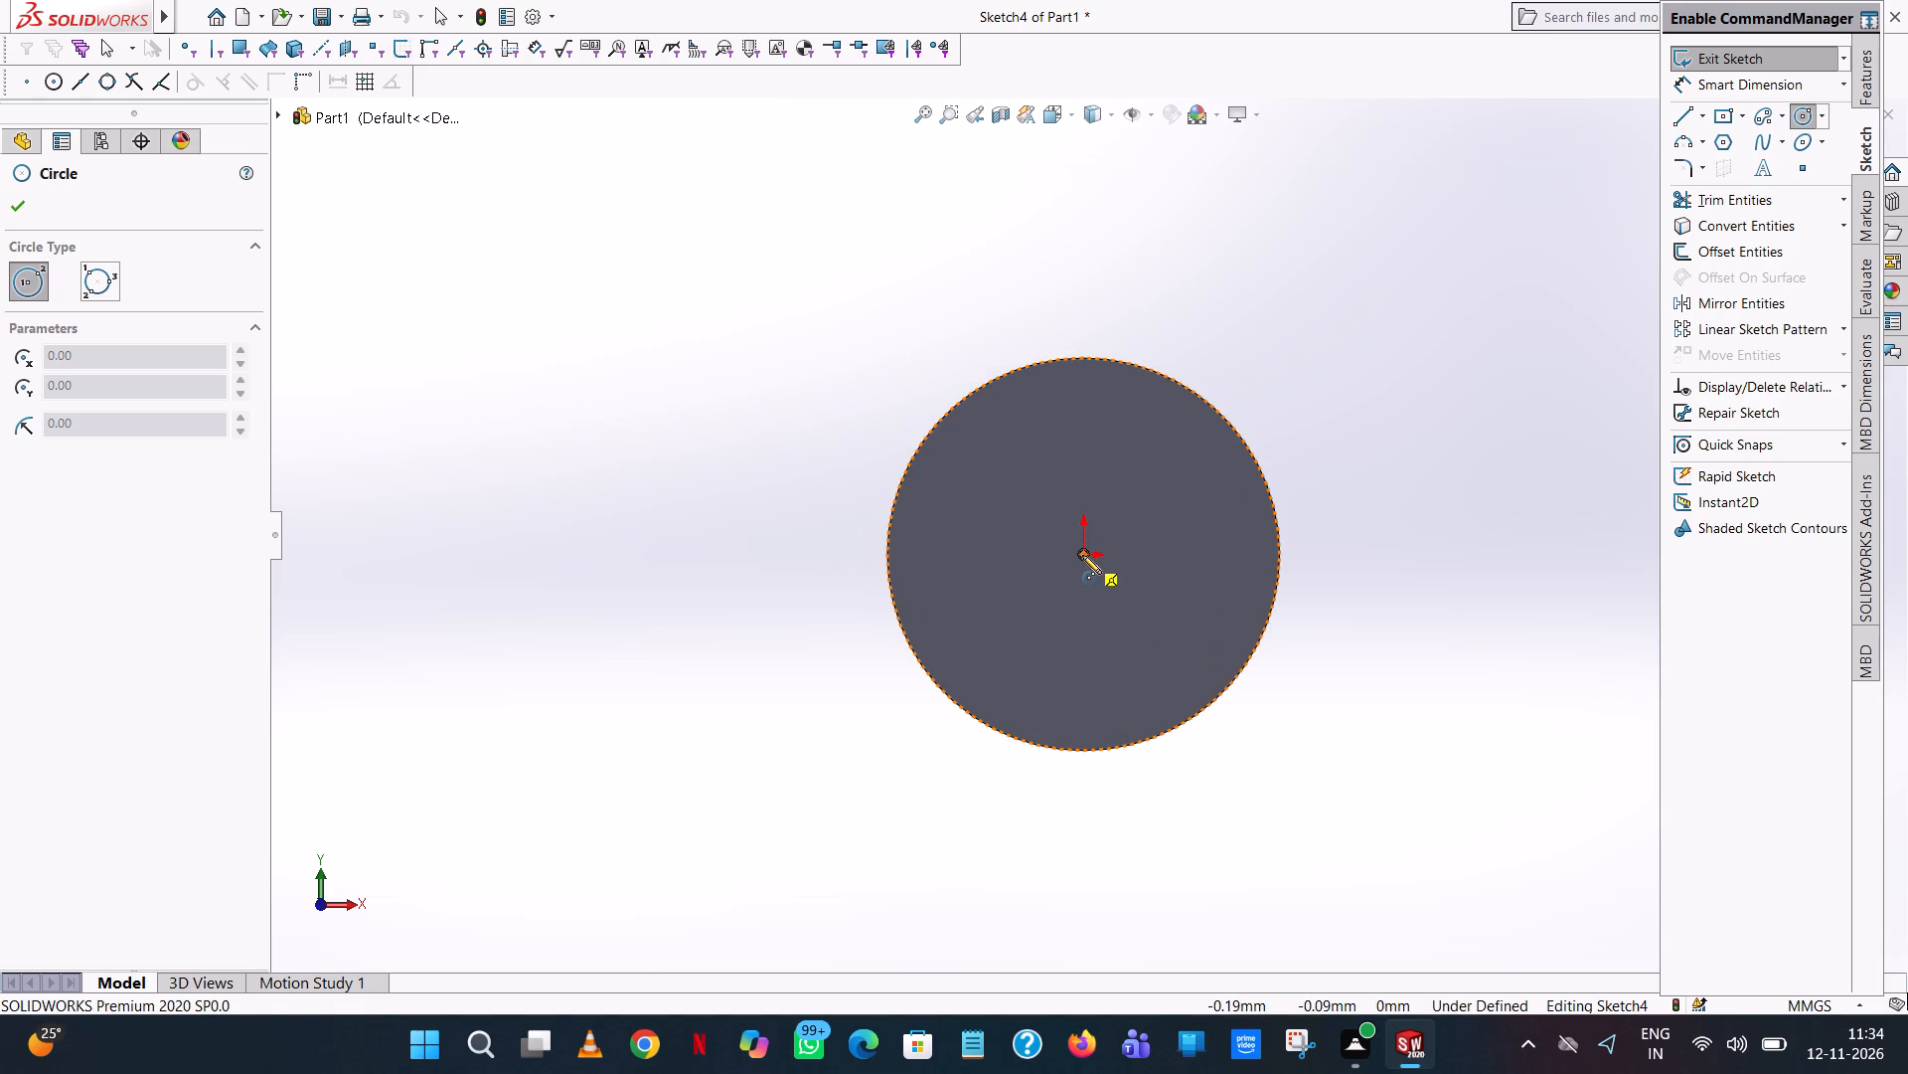
left_click(1085, 555)
left_click(1159, 493)
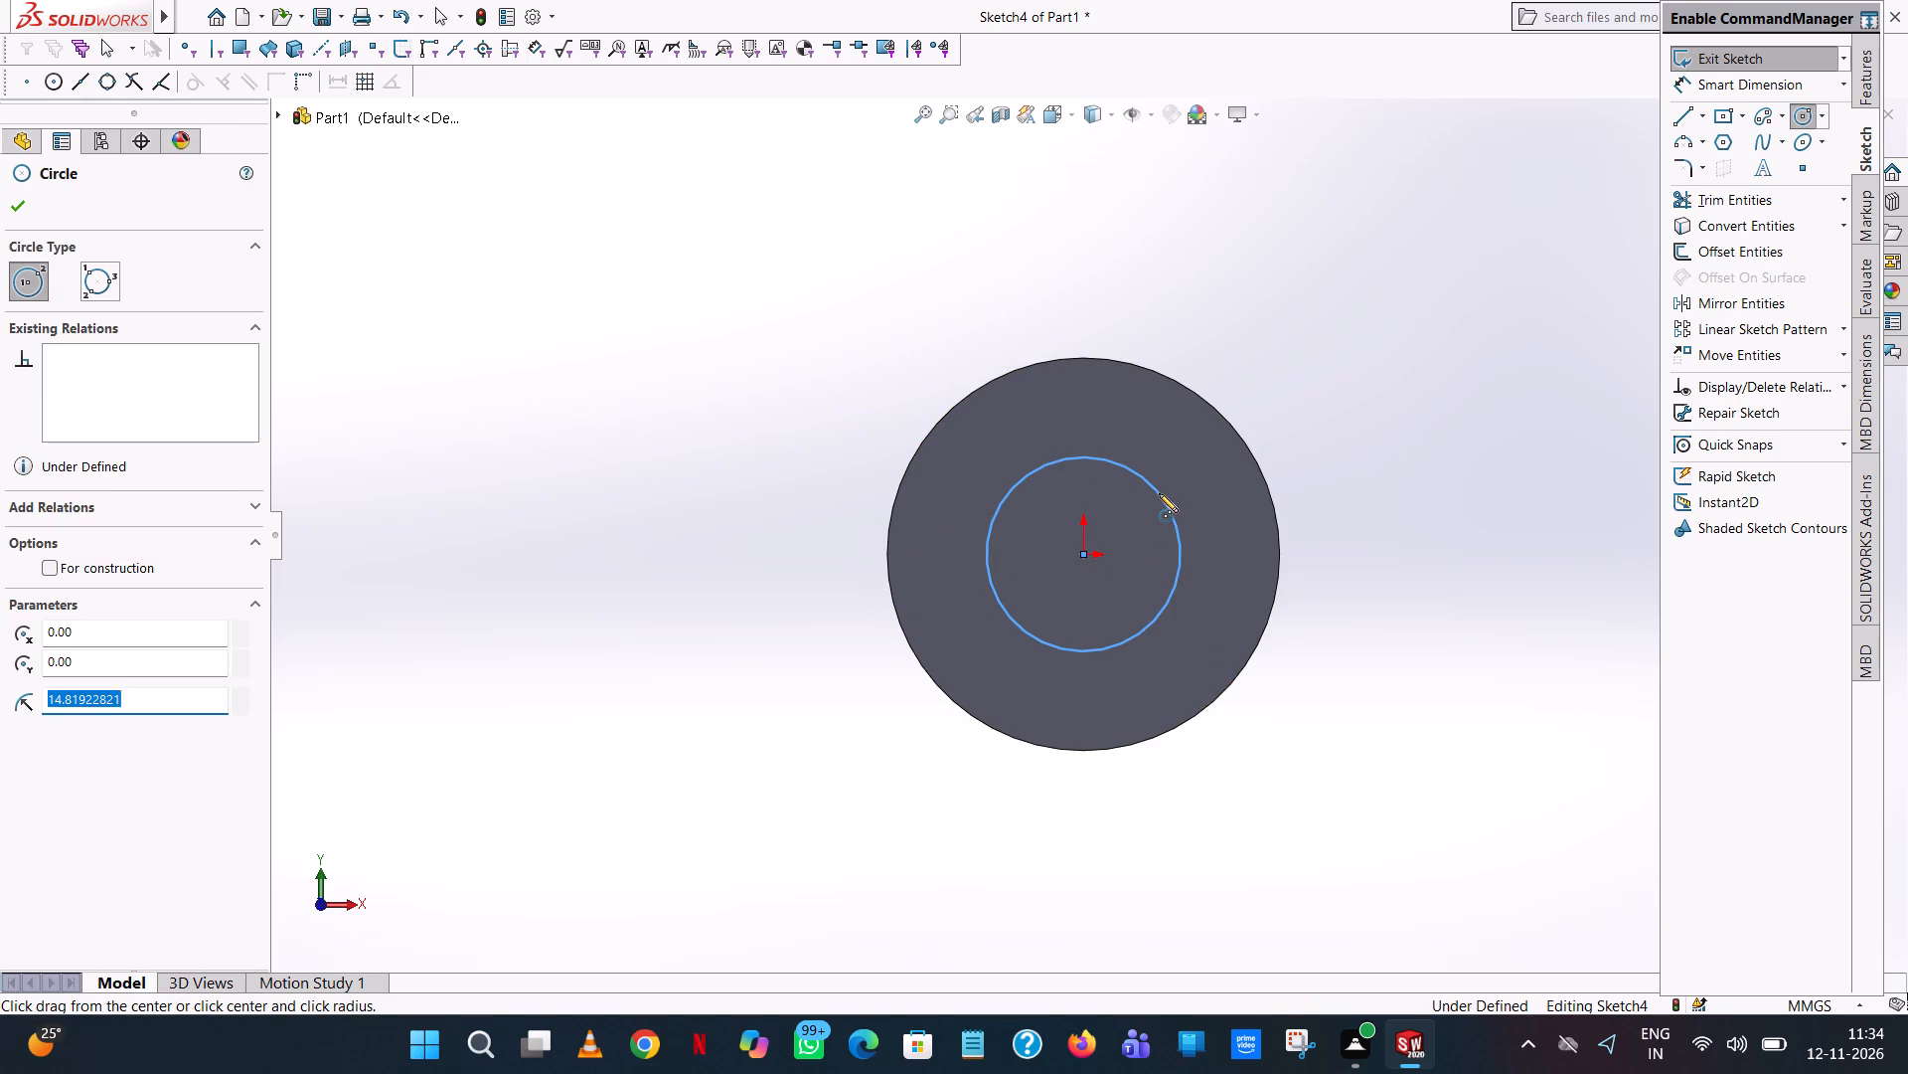
type("36/2")
key("Return")
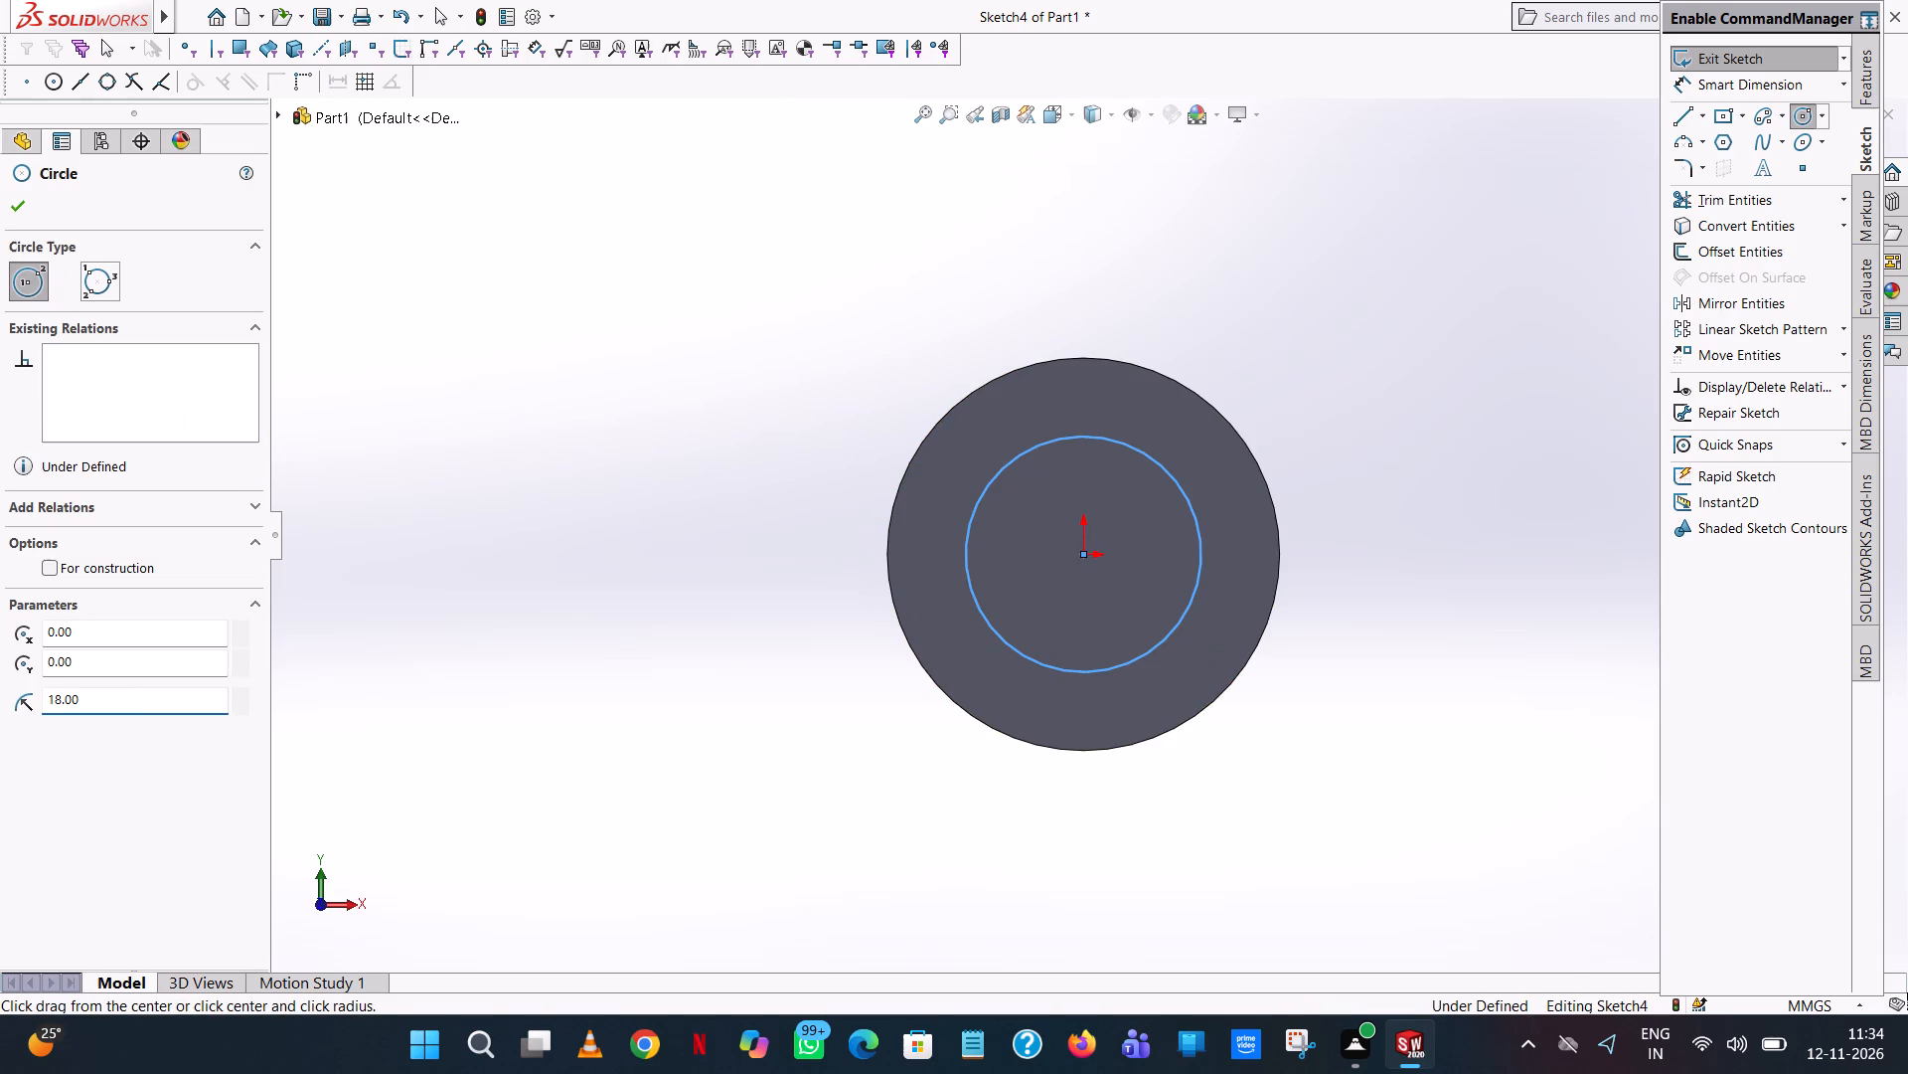
right_click(1159, 493)
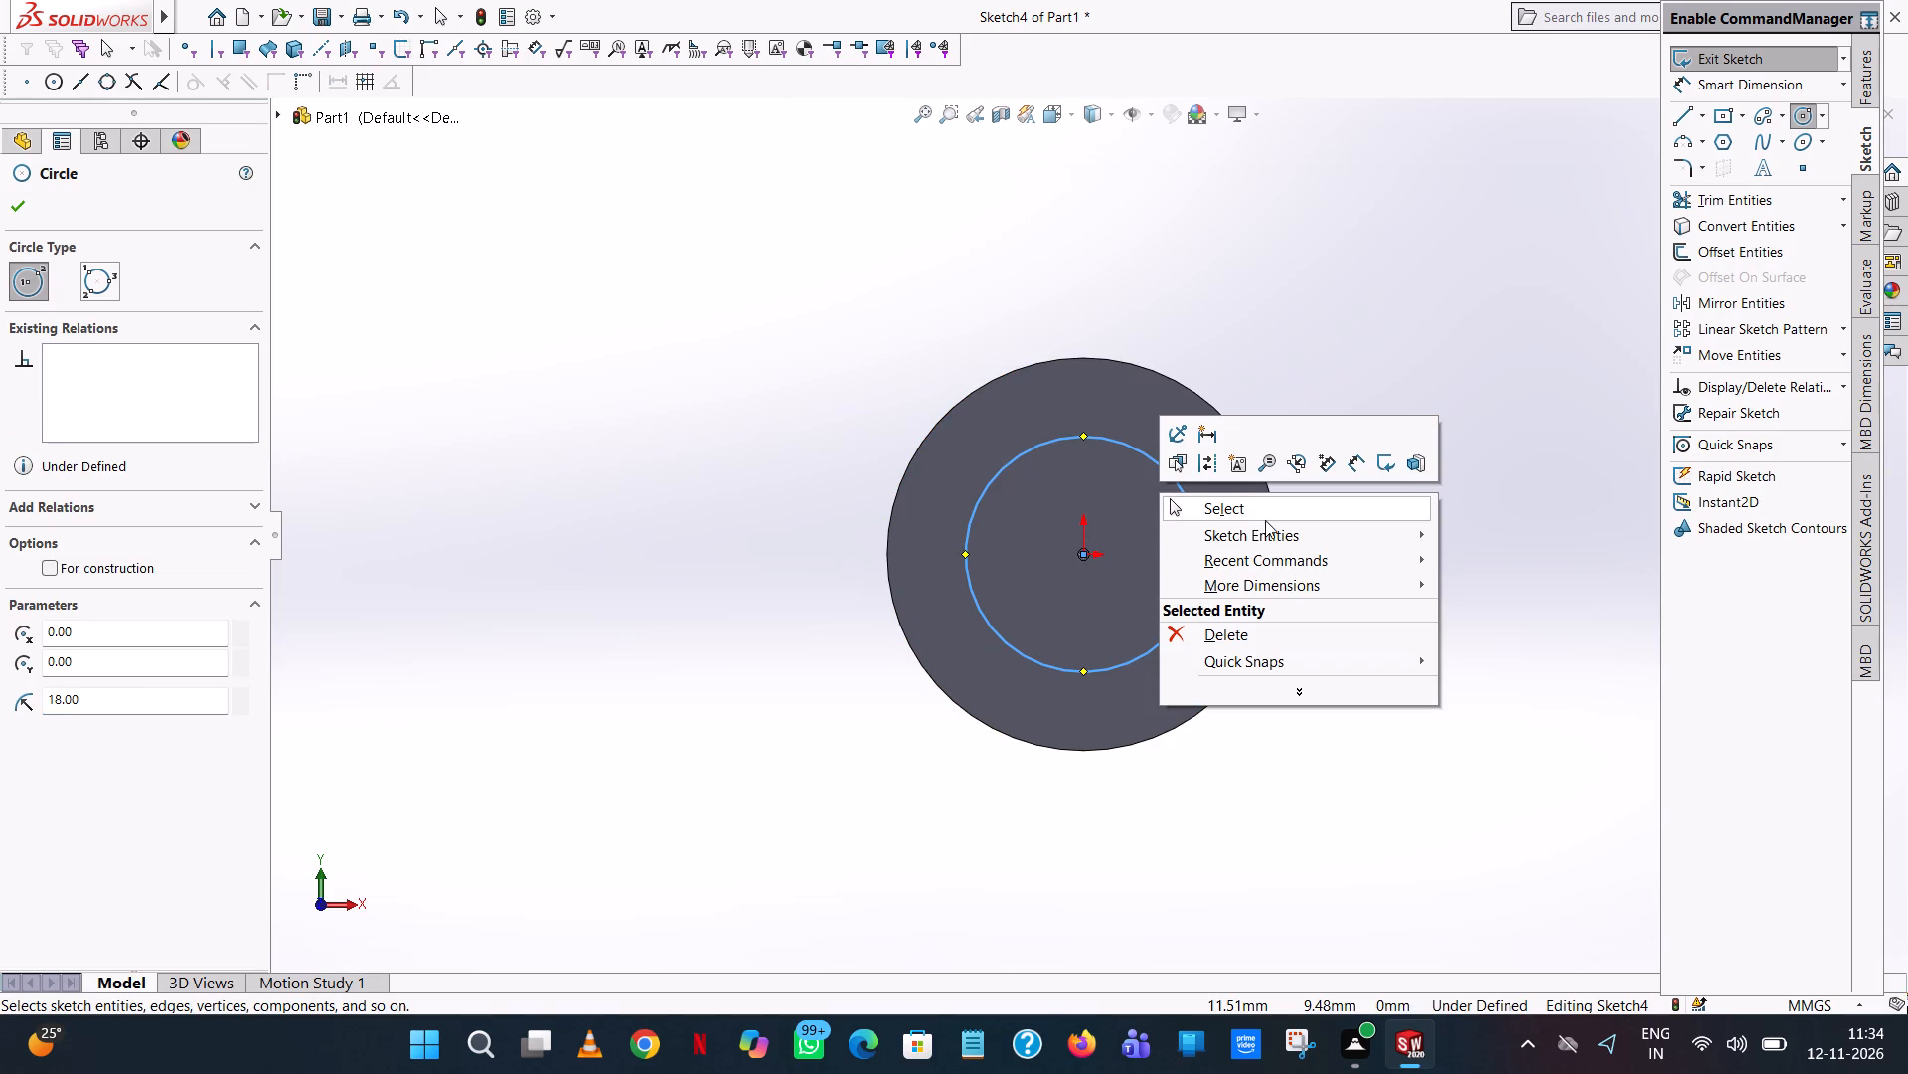
left_click(1264, 521)
left_click(1267, 514)
Dimension the diameter of the inner circle at 36 mm.
left_click(1796, 87)
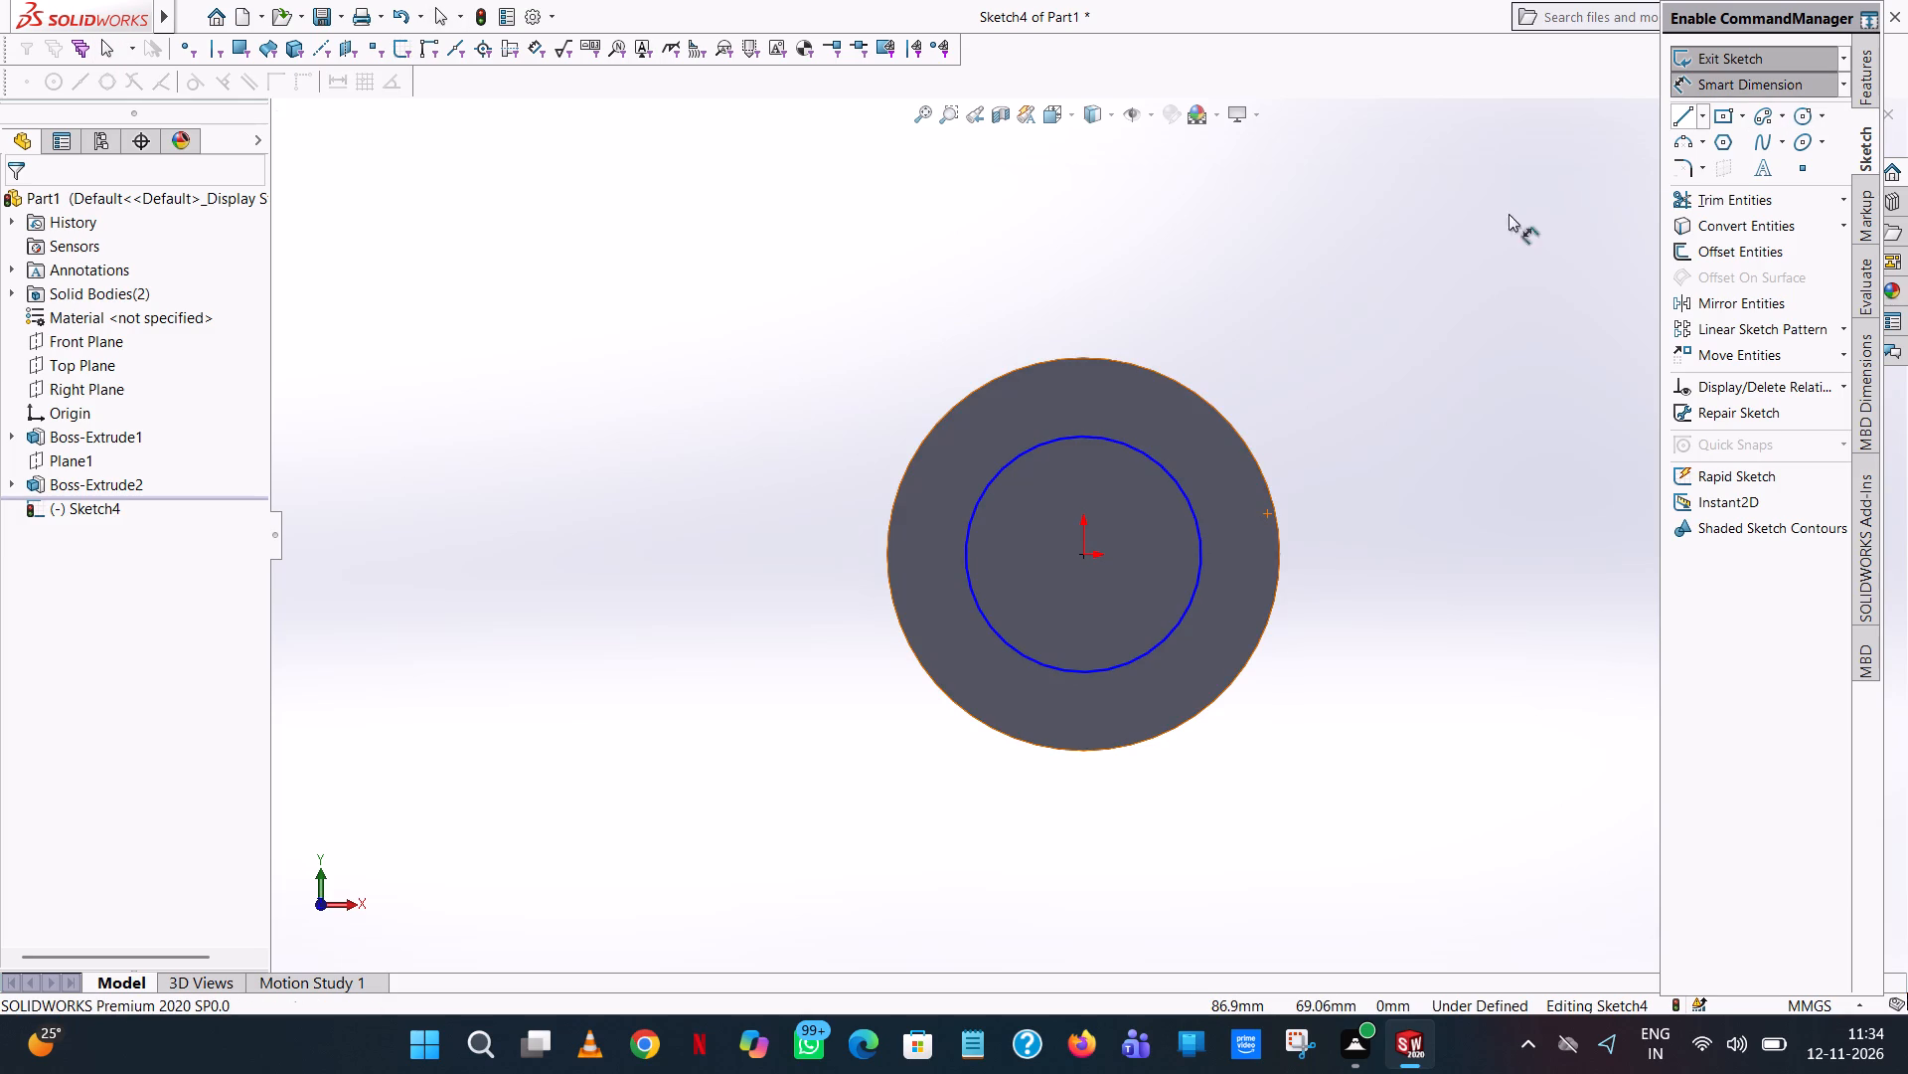
left_click(1077, 441)
left_click(512, 315)
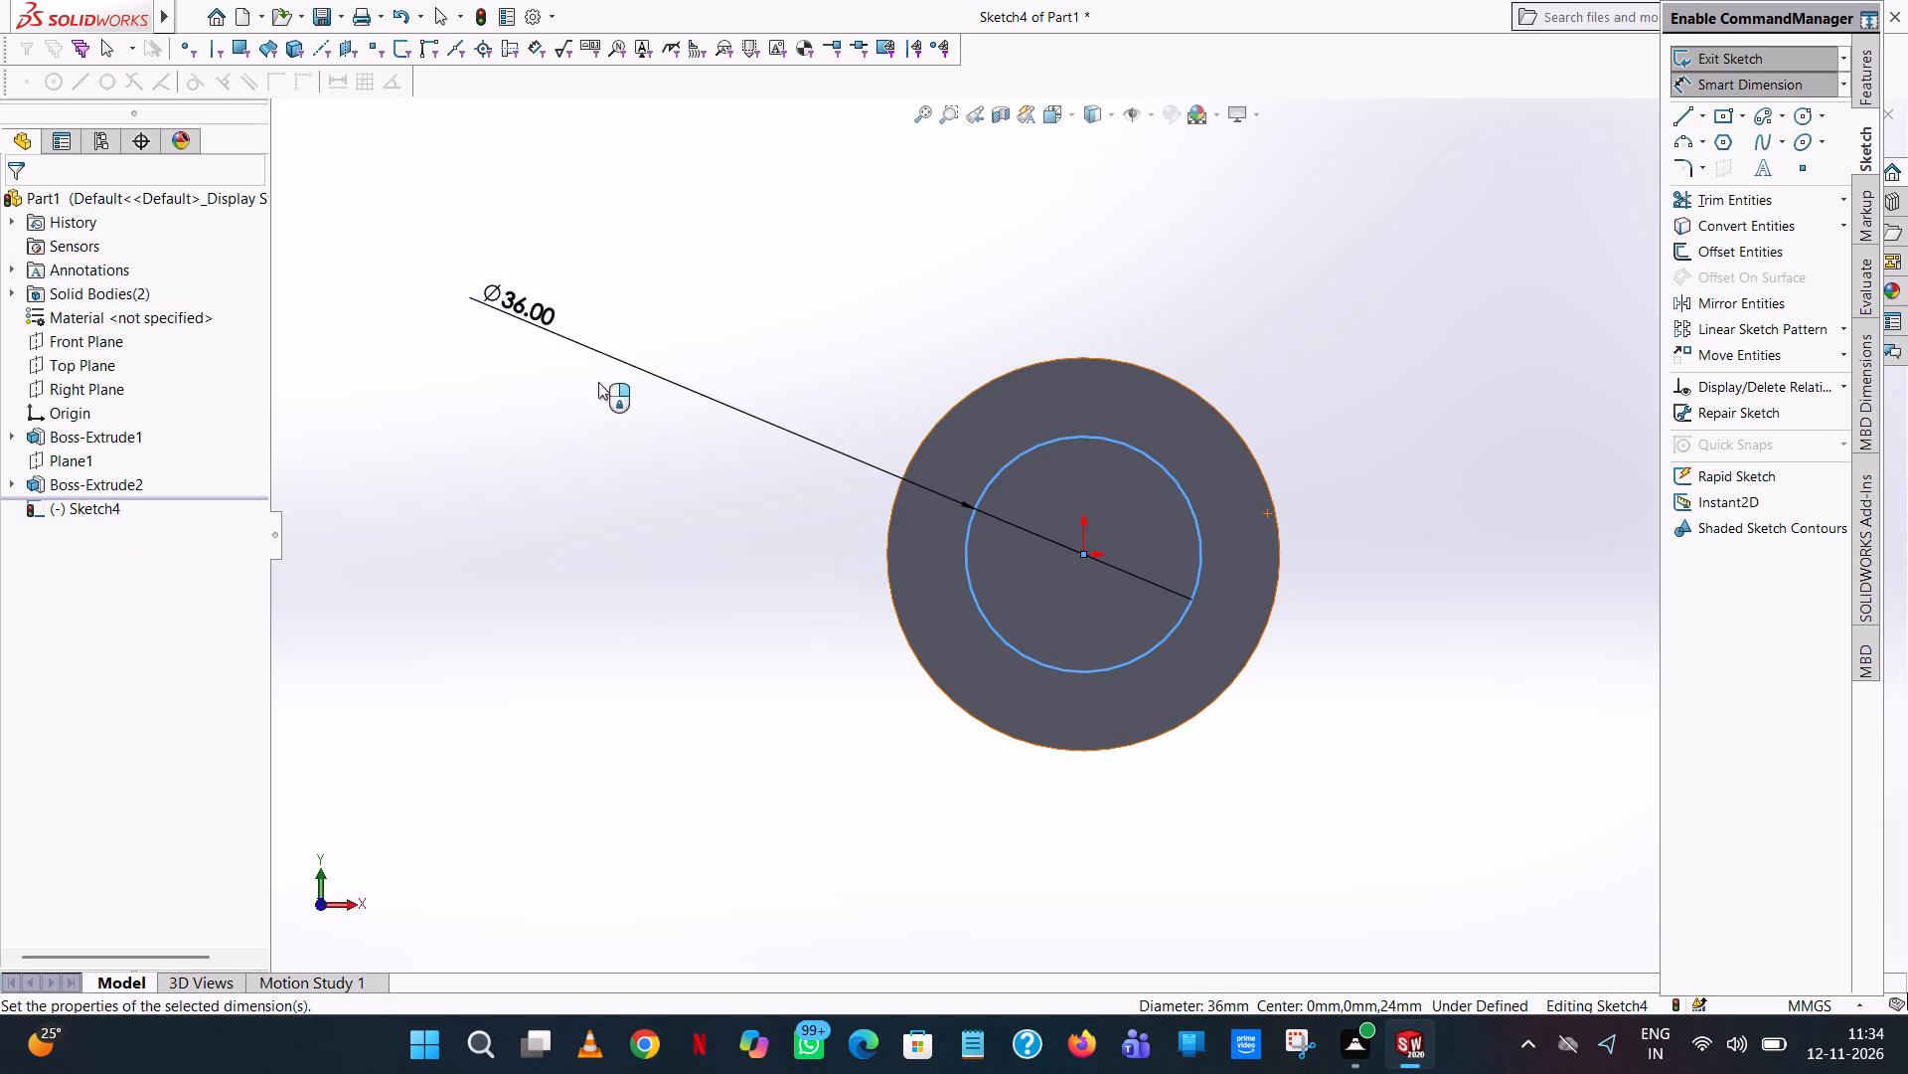
left_click(419, 286)
left_click(863, 186)
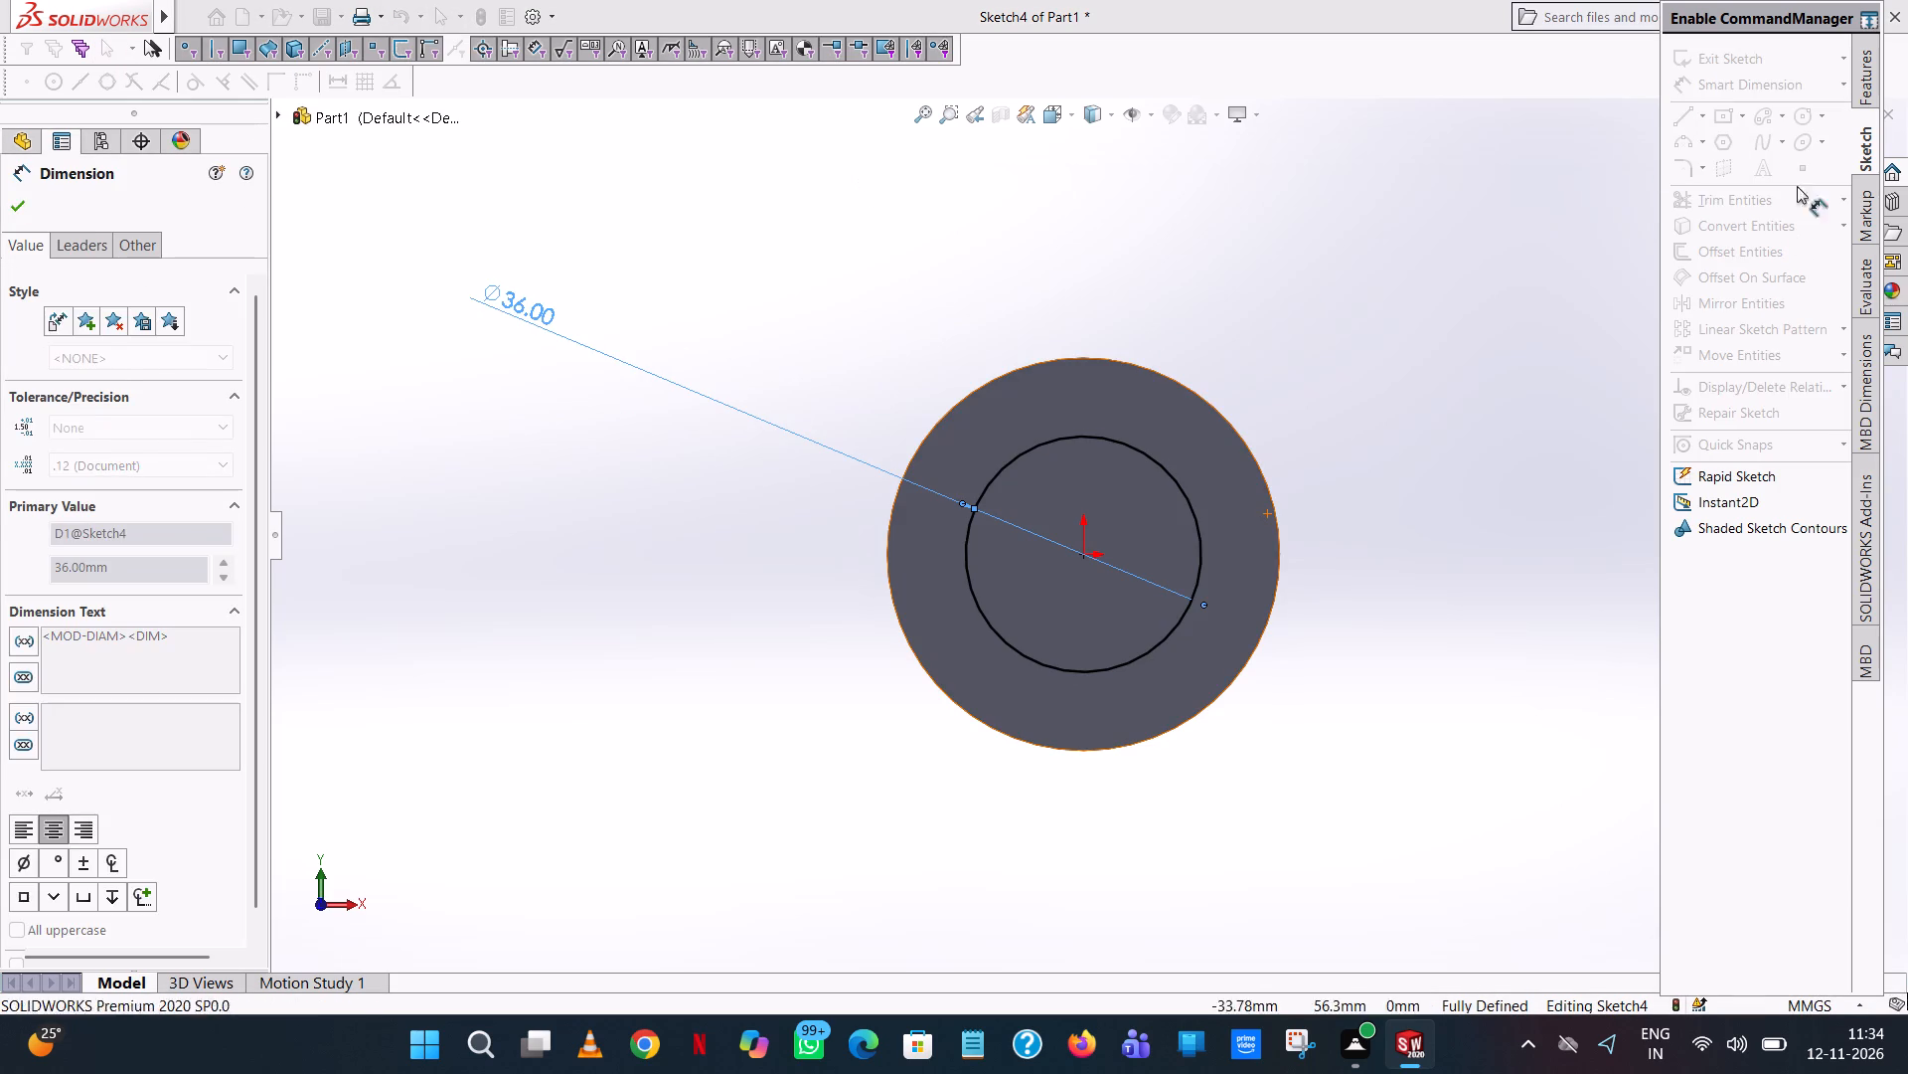
Cut-extrude the 36 mm circle to a blind depth of 98 mm through both discs.
left_click(1866, 74)
left_click(1725, 181)
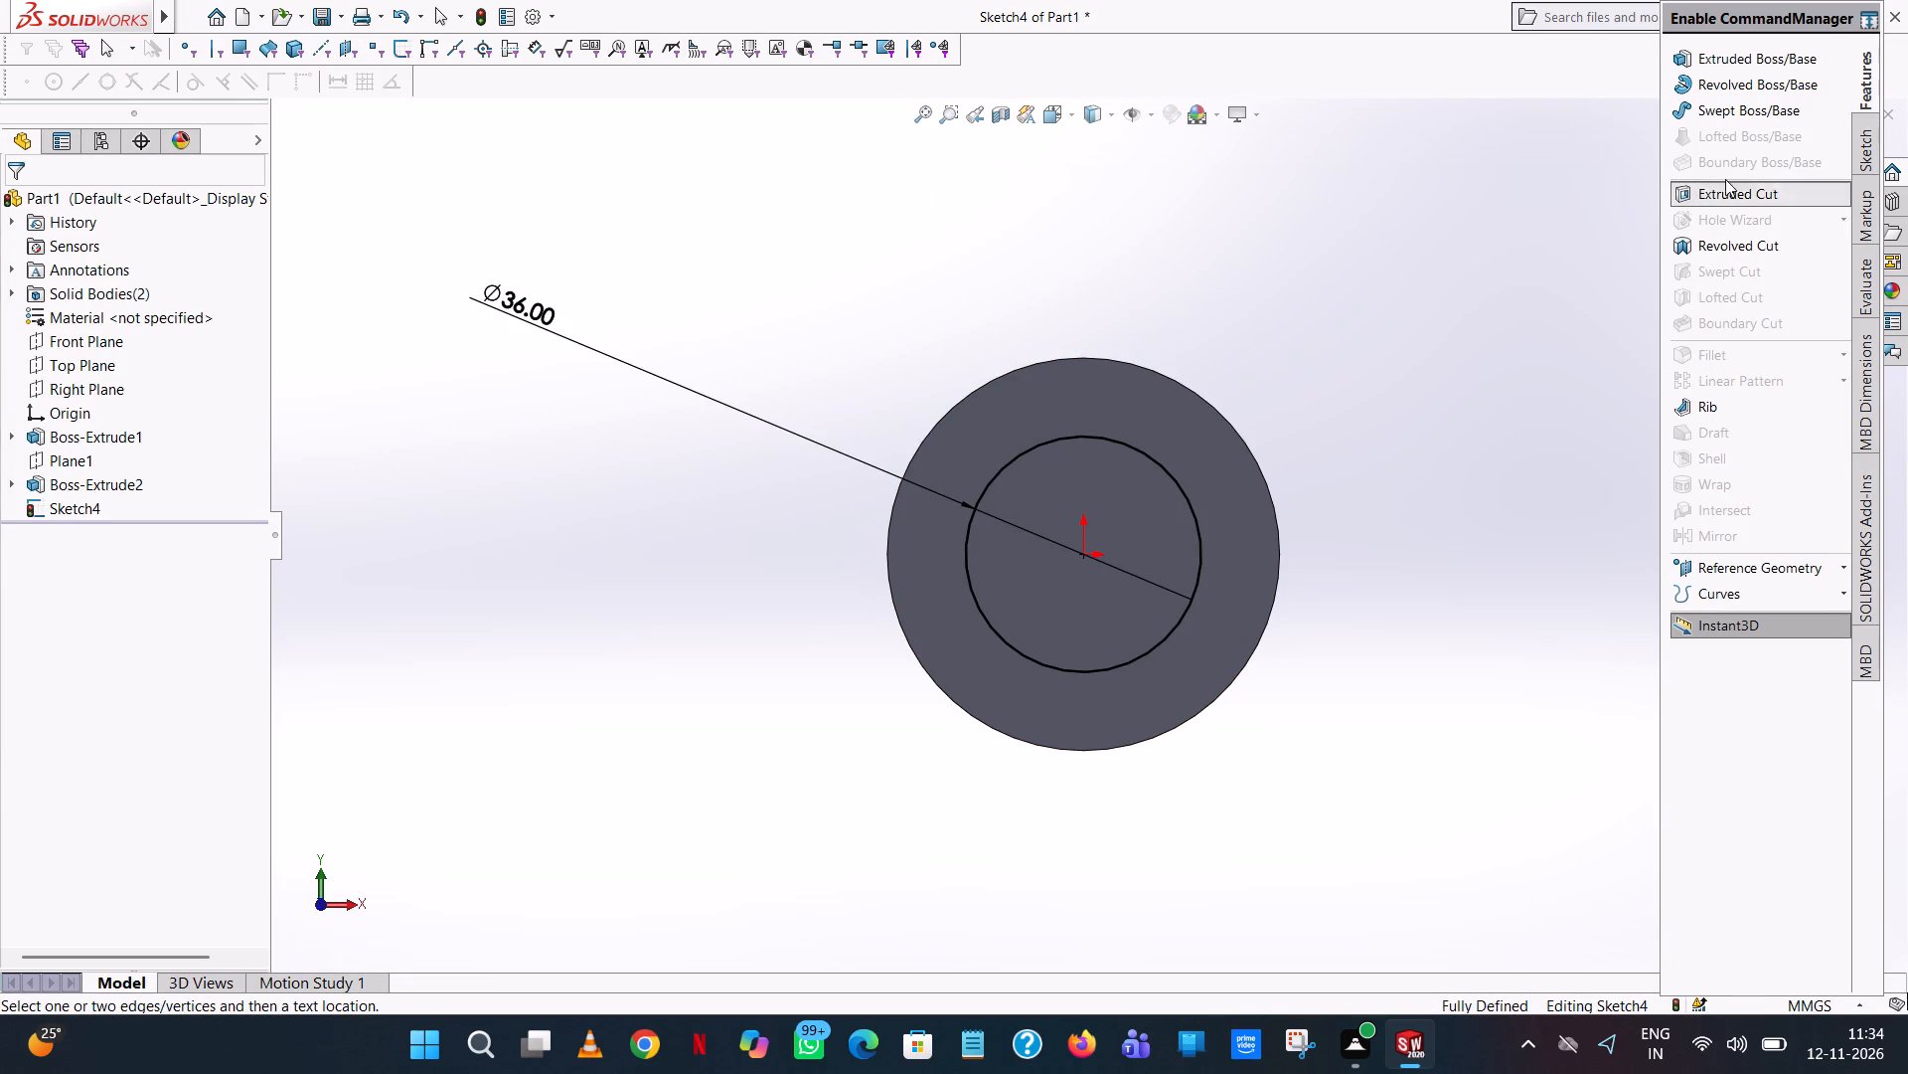
left_click(1734, 191)
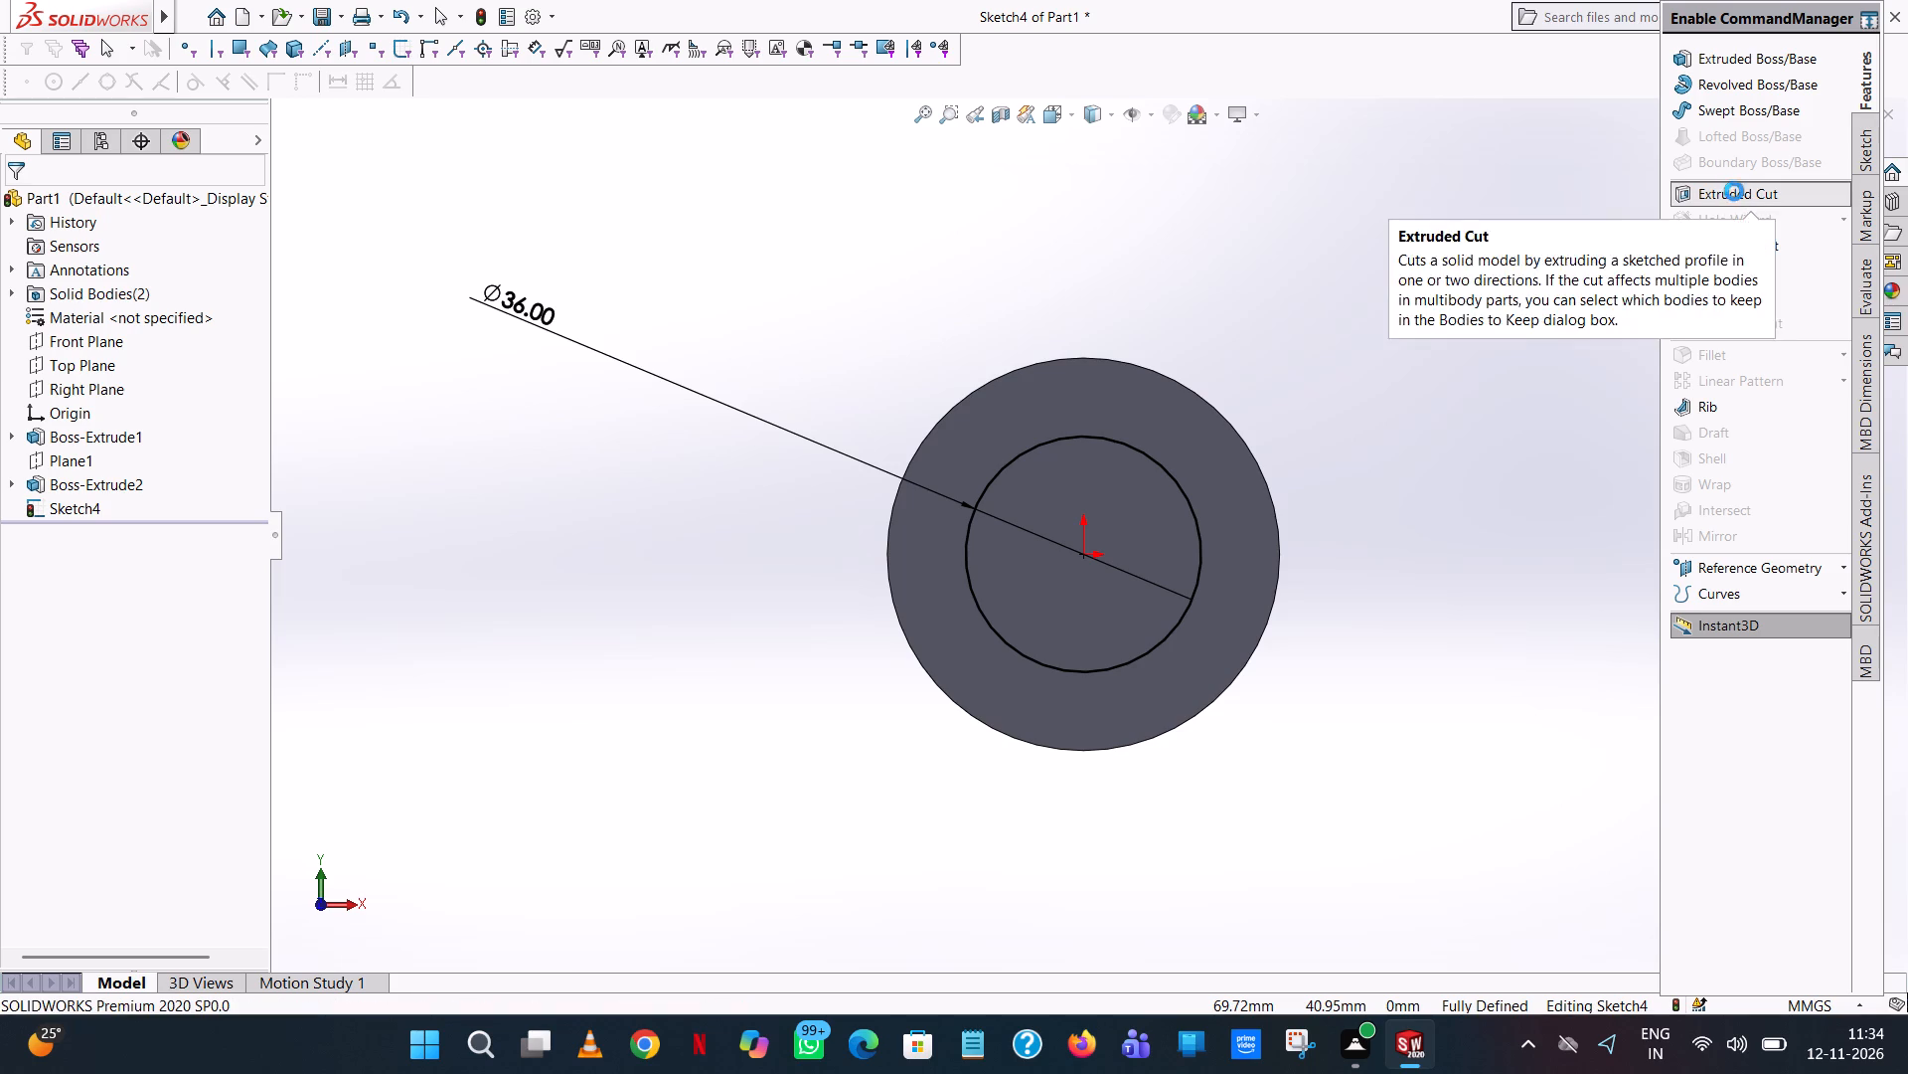
middle_click_drag(1369, 399, 1276, 420)
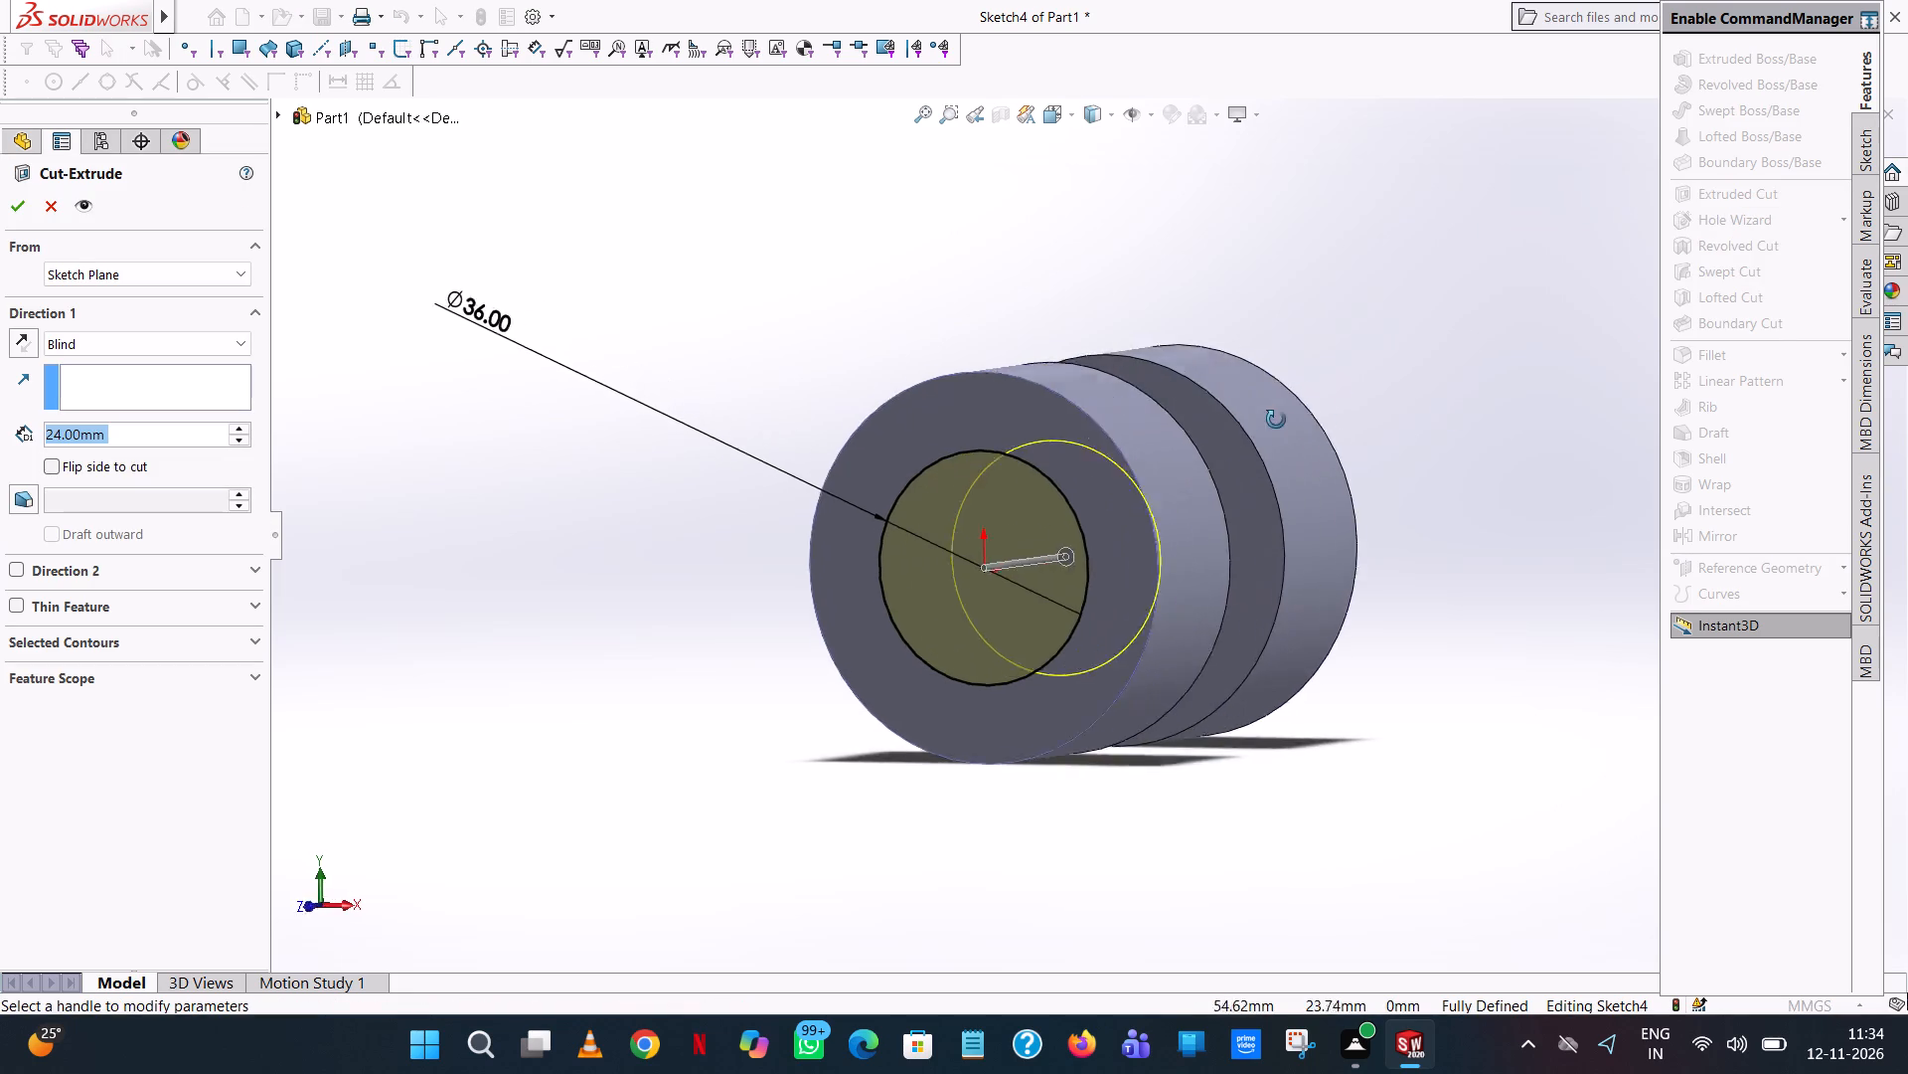
middle_click_drag(1276, 420, 1163, 472)
scroll(1176, 443, "down", 1)
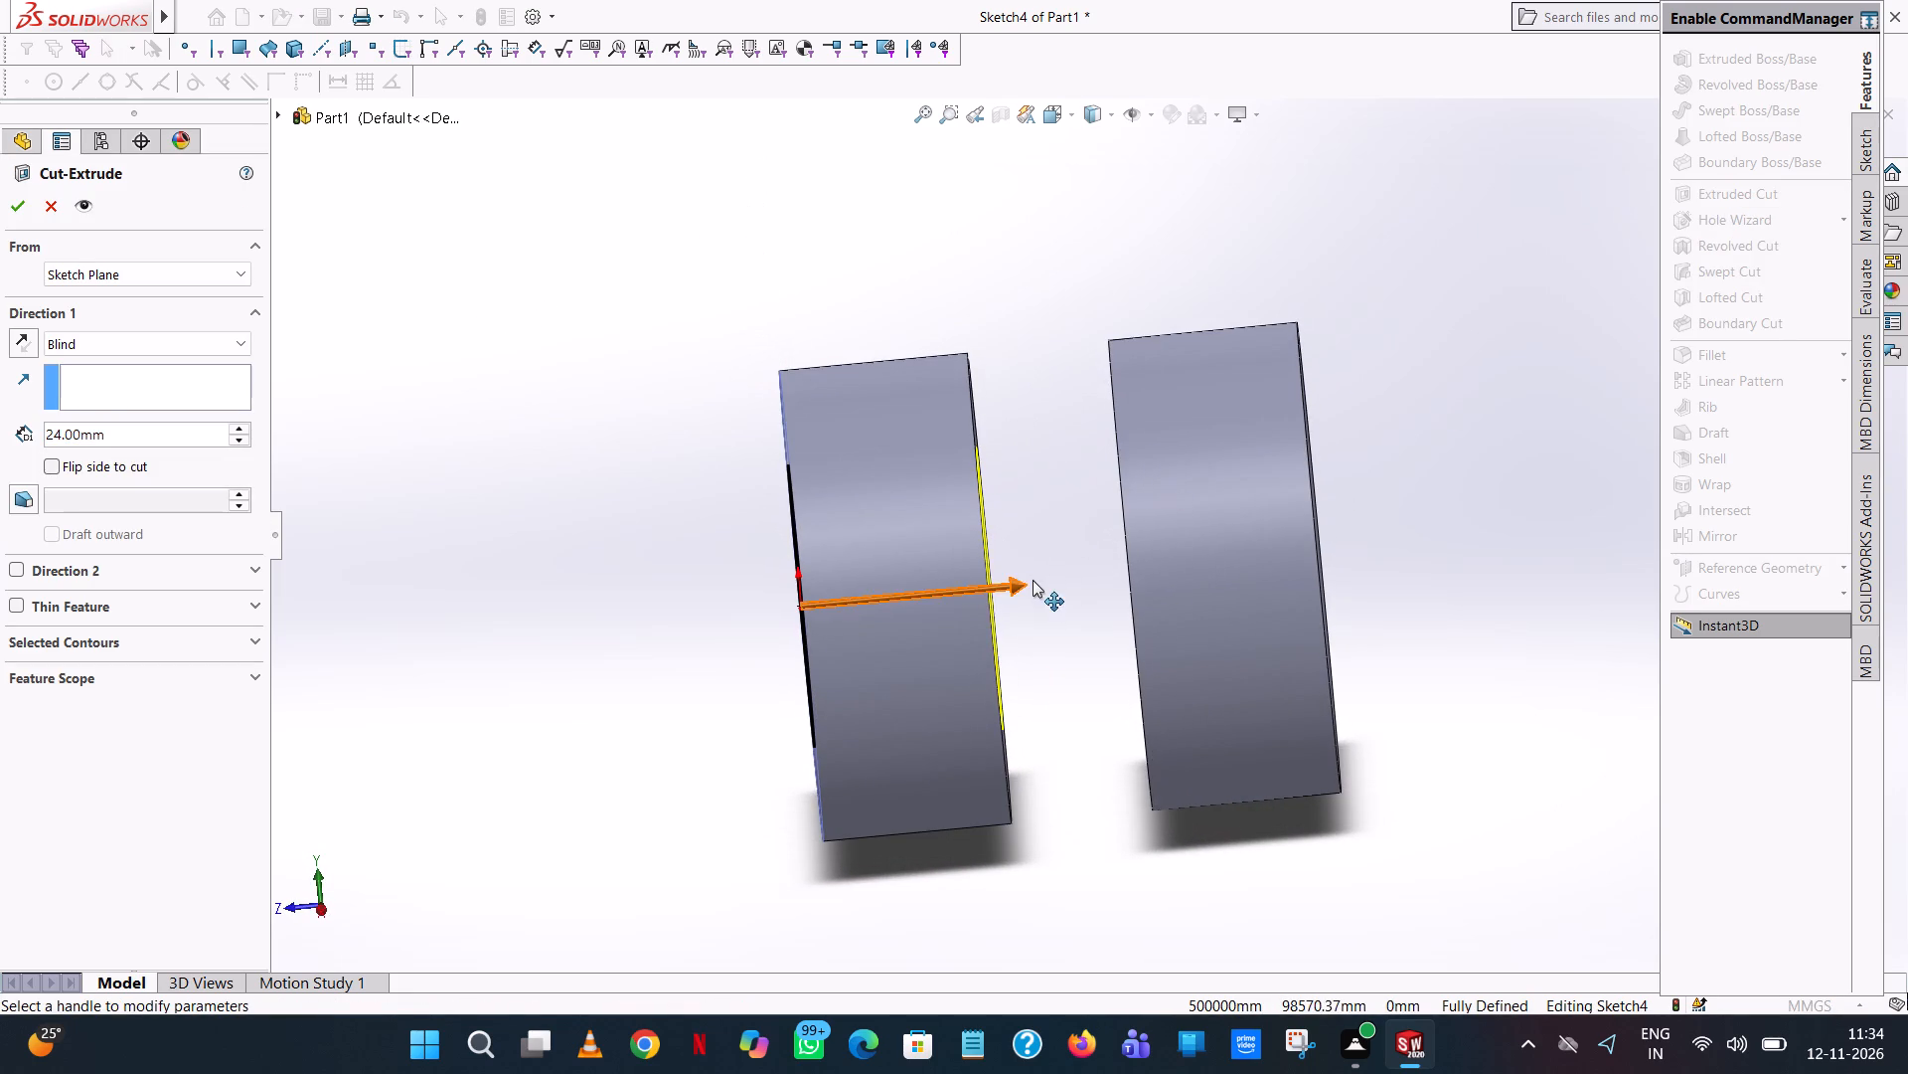
left_click_drag(1032, 581, 1567, 509)
left_click(20, 214)
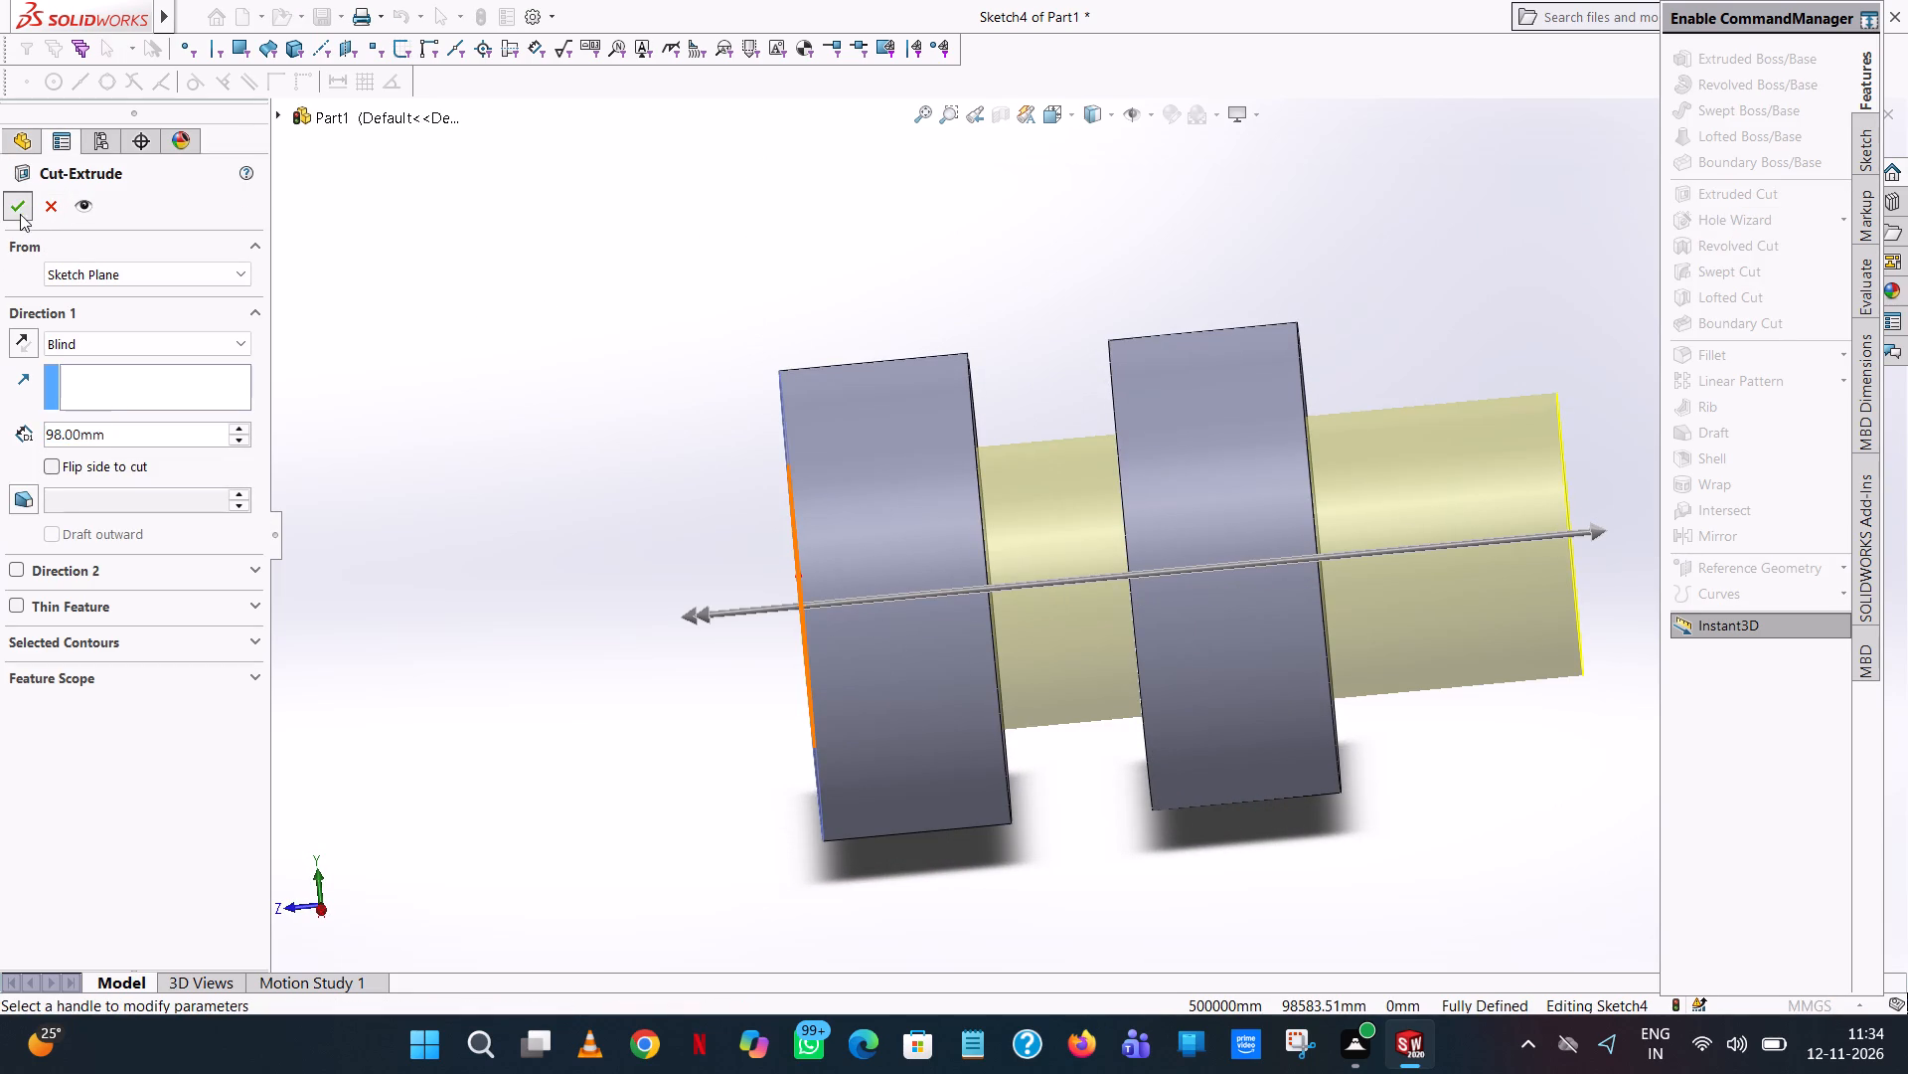
left_click(738, 294)
Examine the two bored discs and the gap between them from several sides.
middle_click_drag(399, 417, 636, 362)
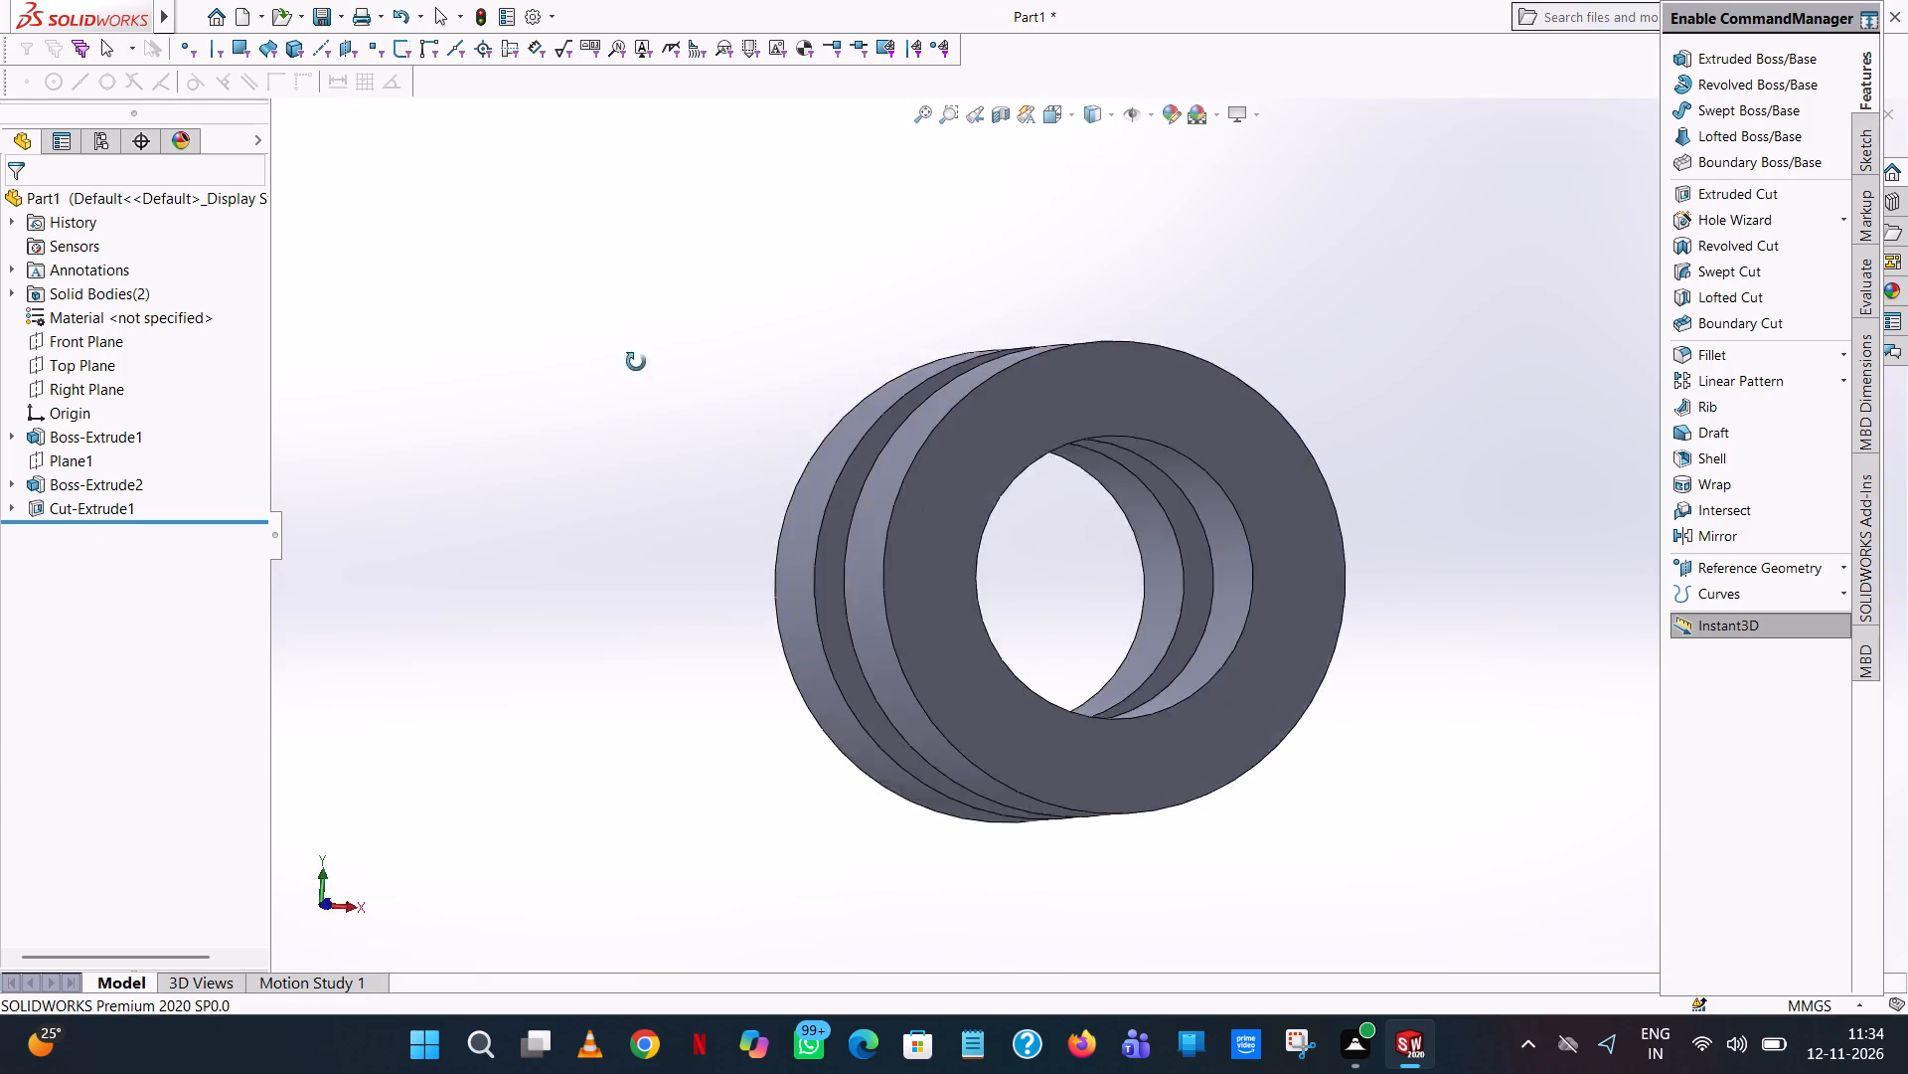
middle_click_drag(636, 362, 618, 399)
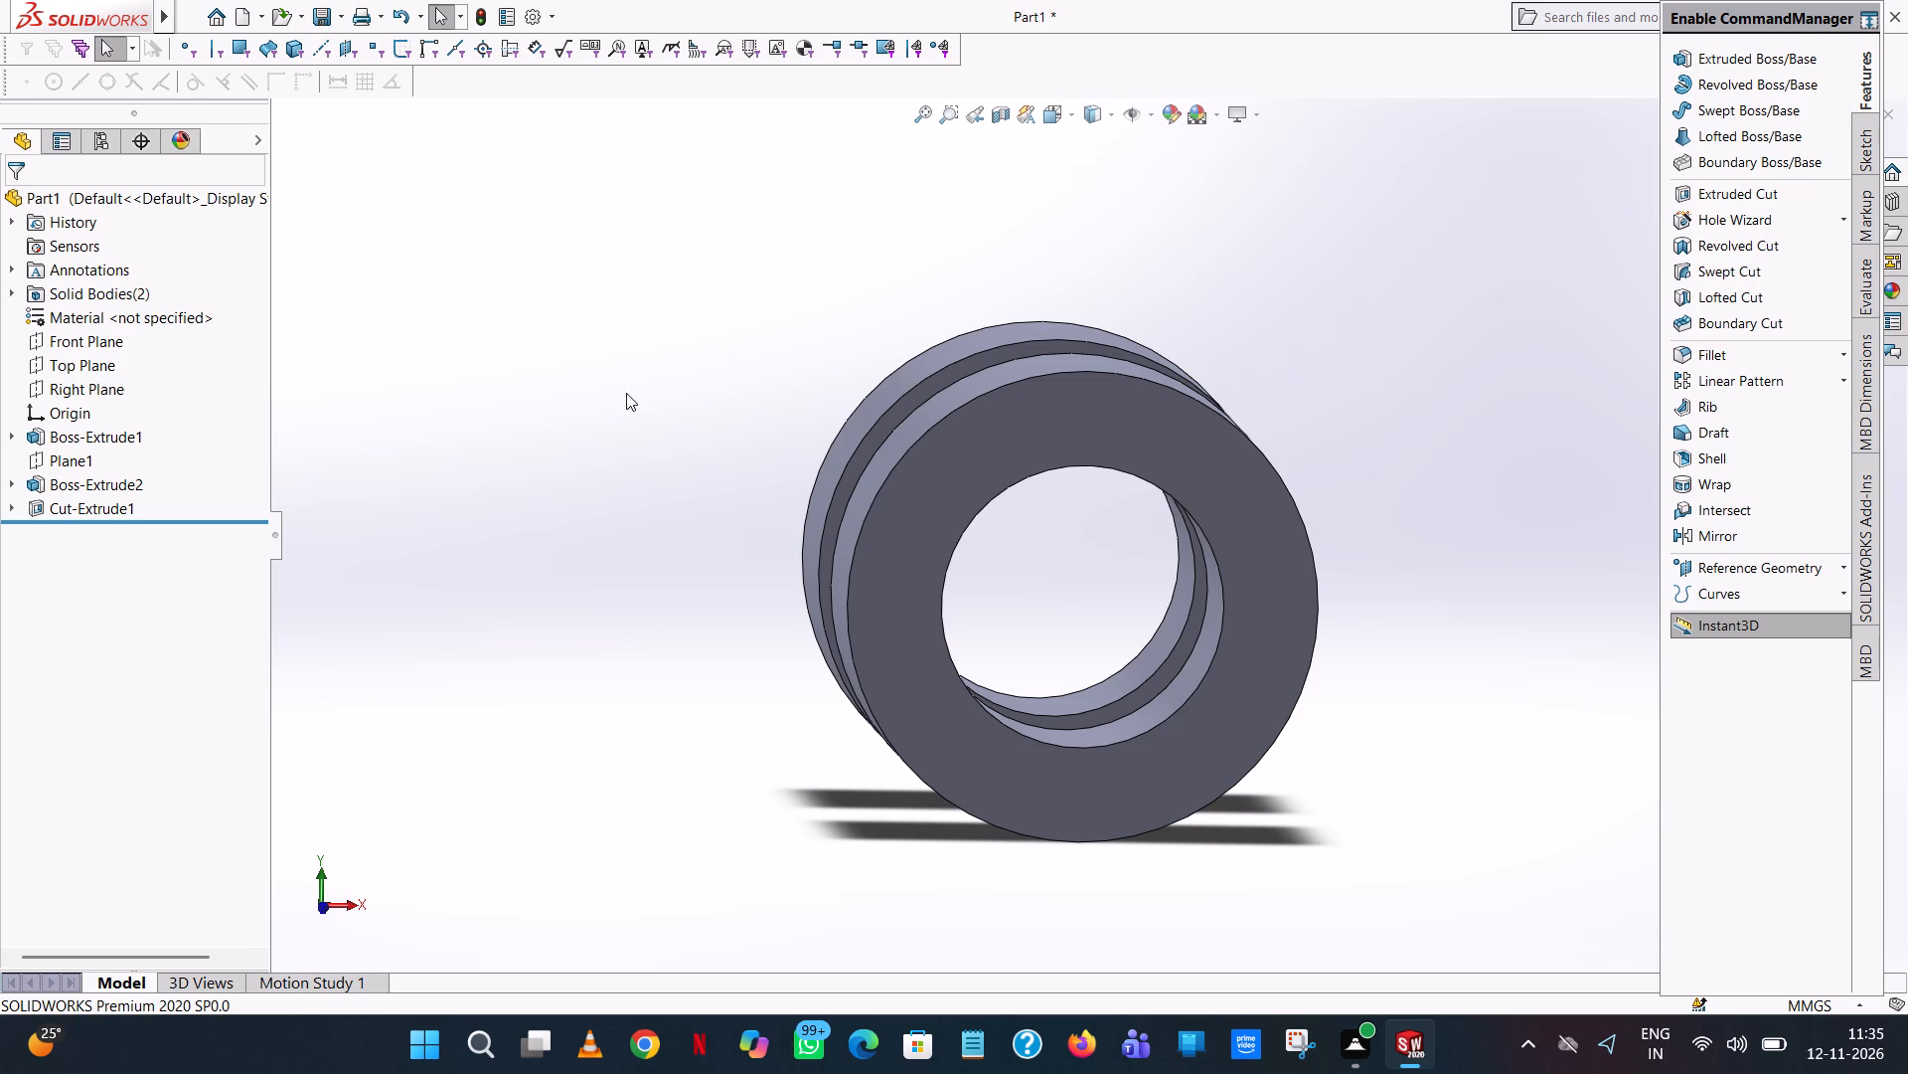
middle_click_drag(801, 276, 992, 405)
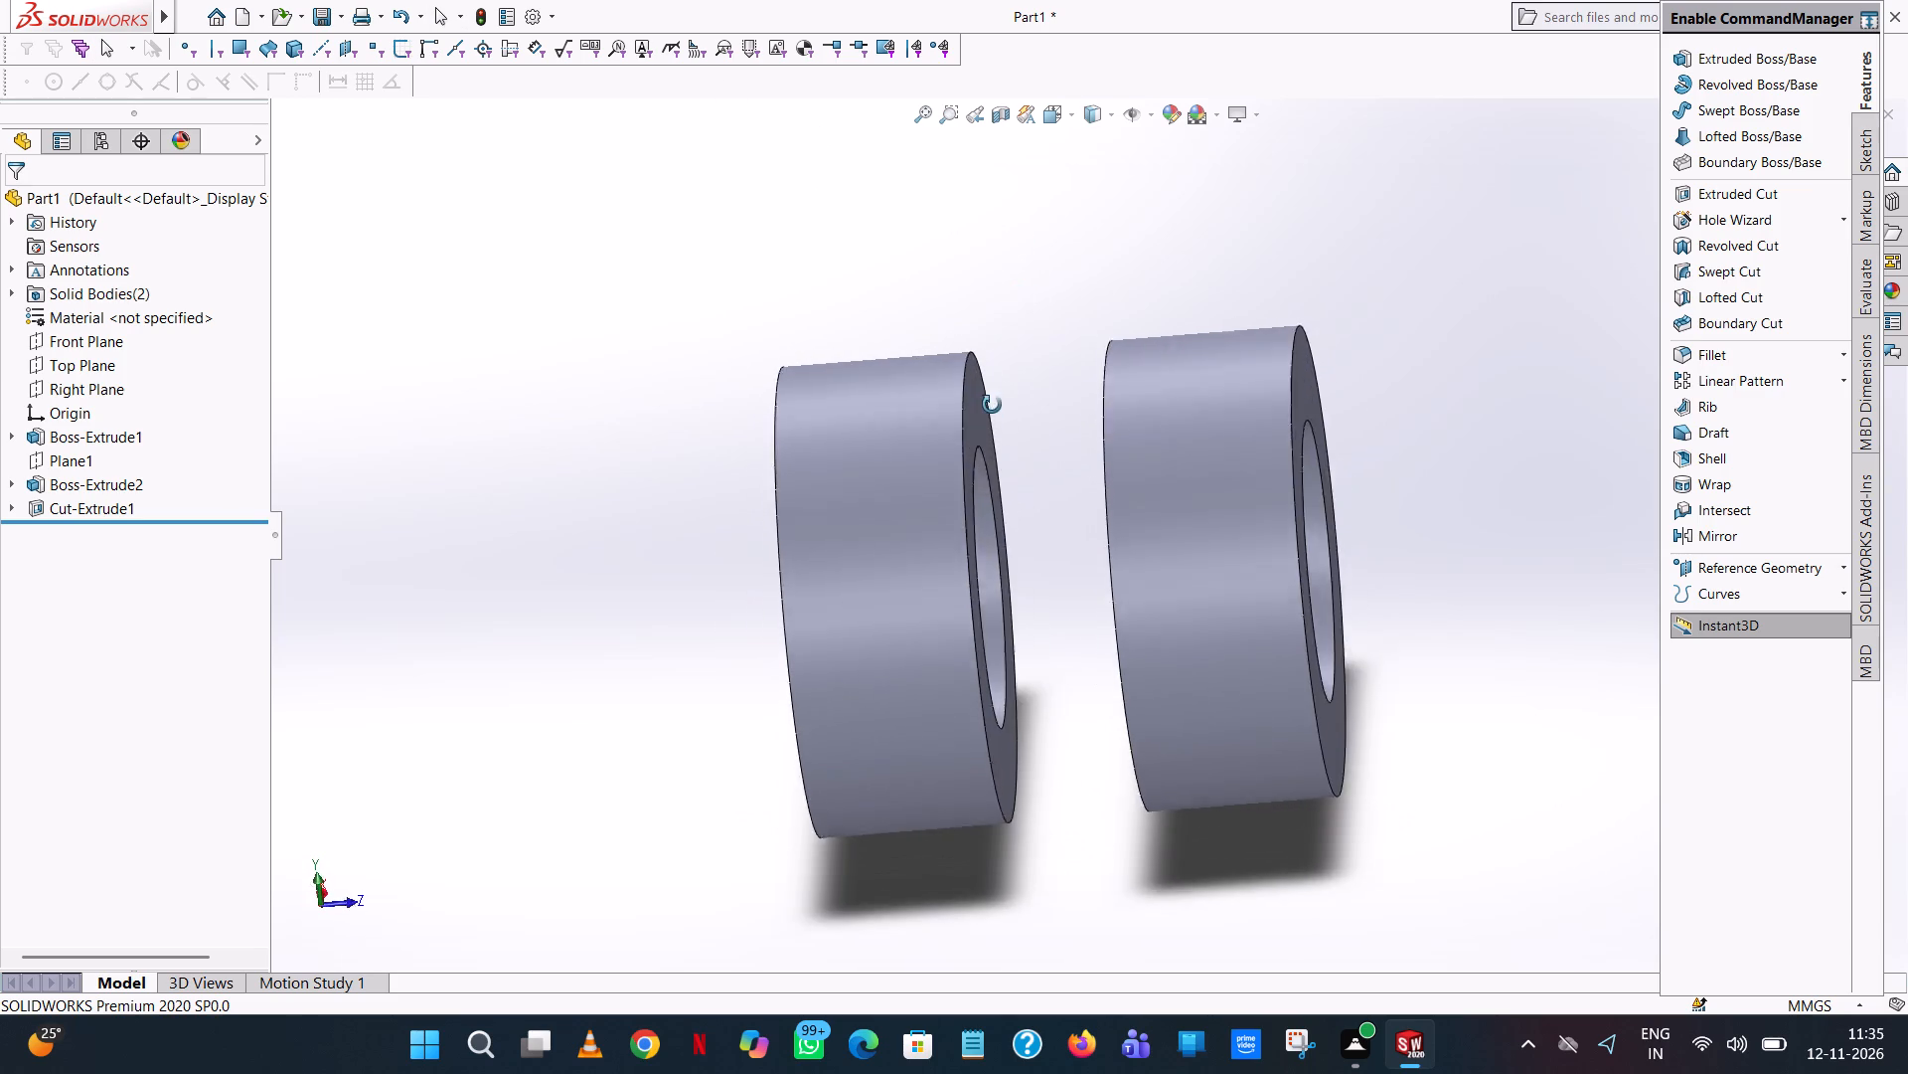
middle_click_drag(992, 405, 1011, 903)
scroll(1008, 625, "up", 1)
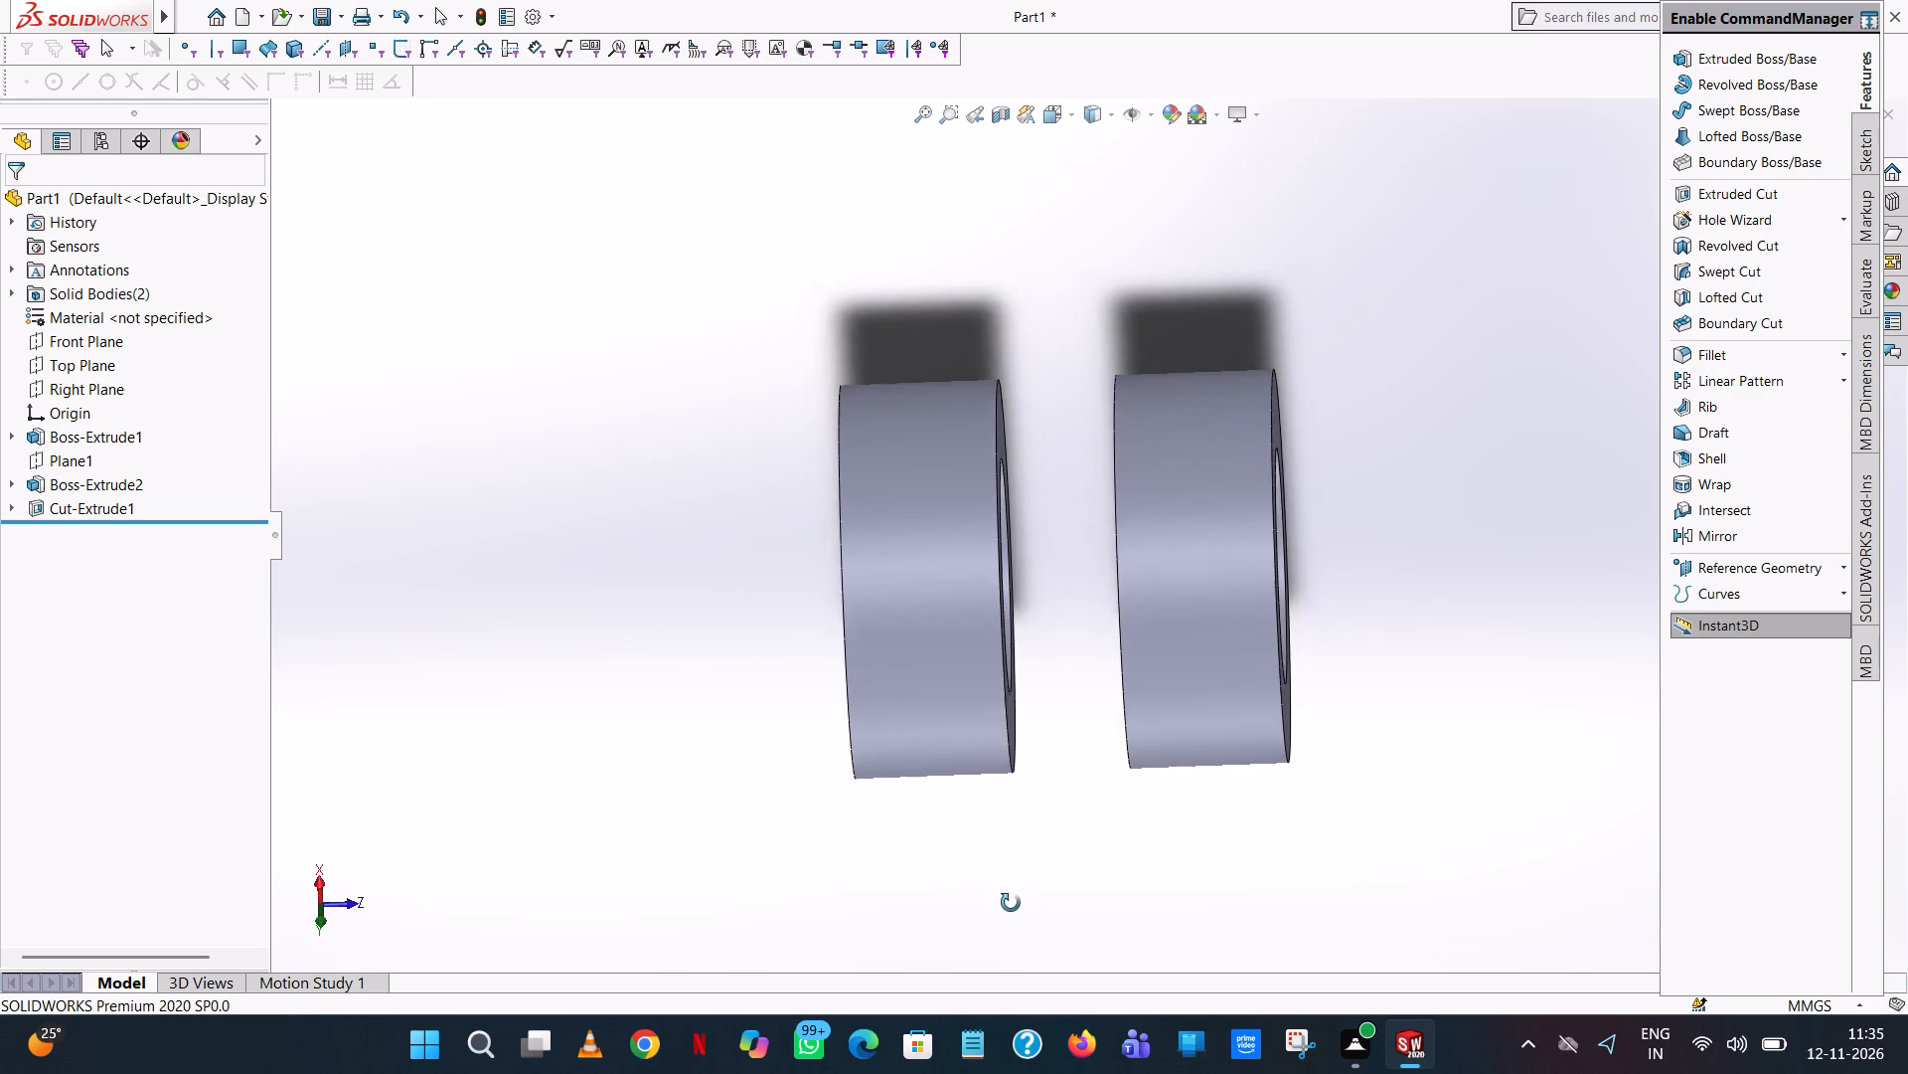
middle_click_drag(1011, 903, 997, 336)
scroll(1062, 594, "up", 2)
middle_click_drag(962, 287, 889, 277)
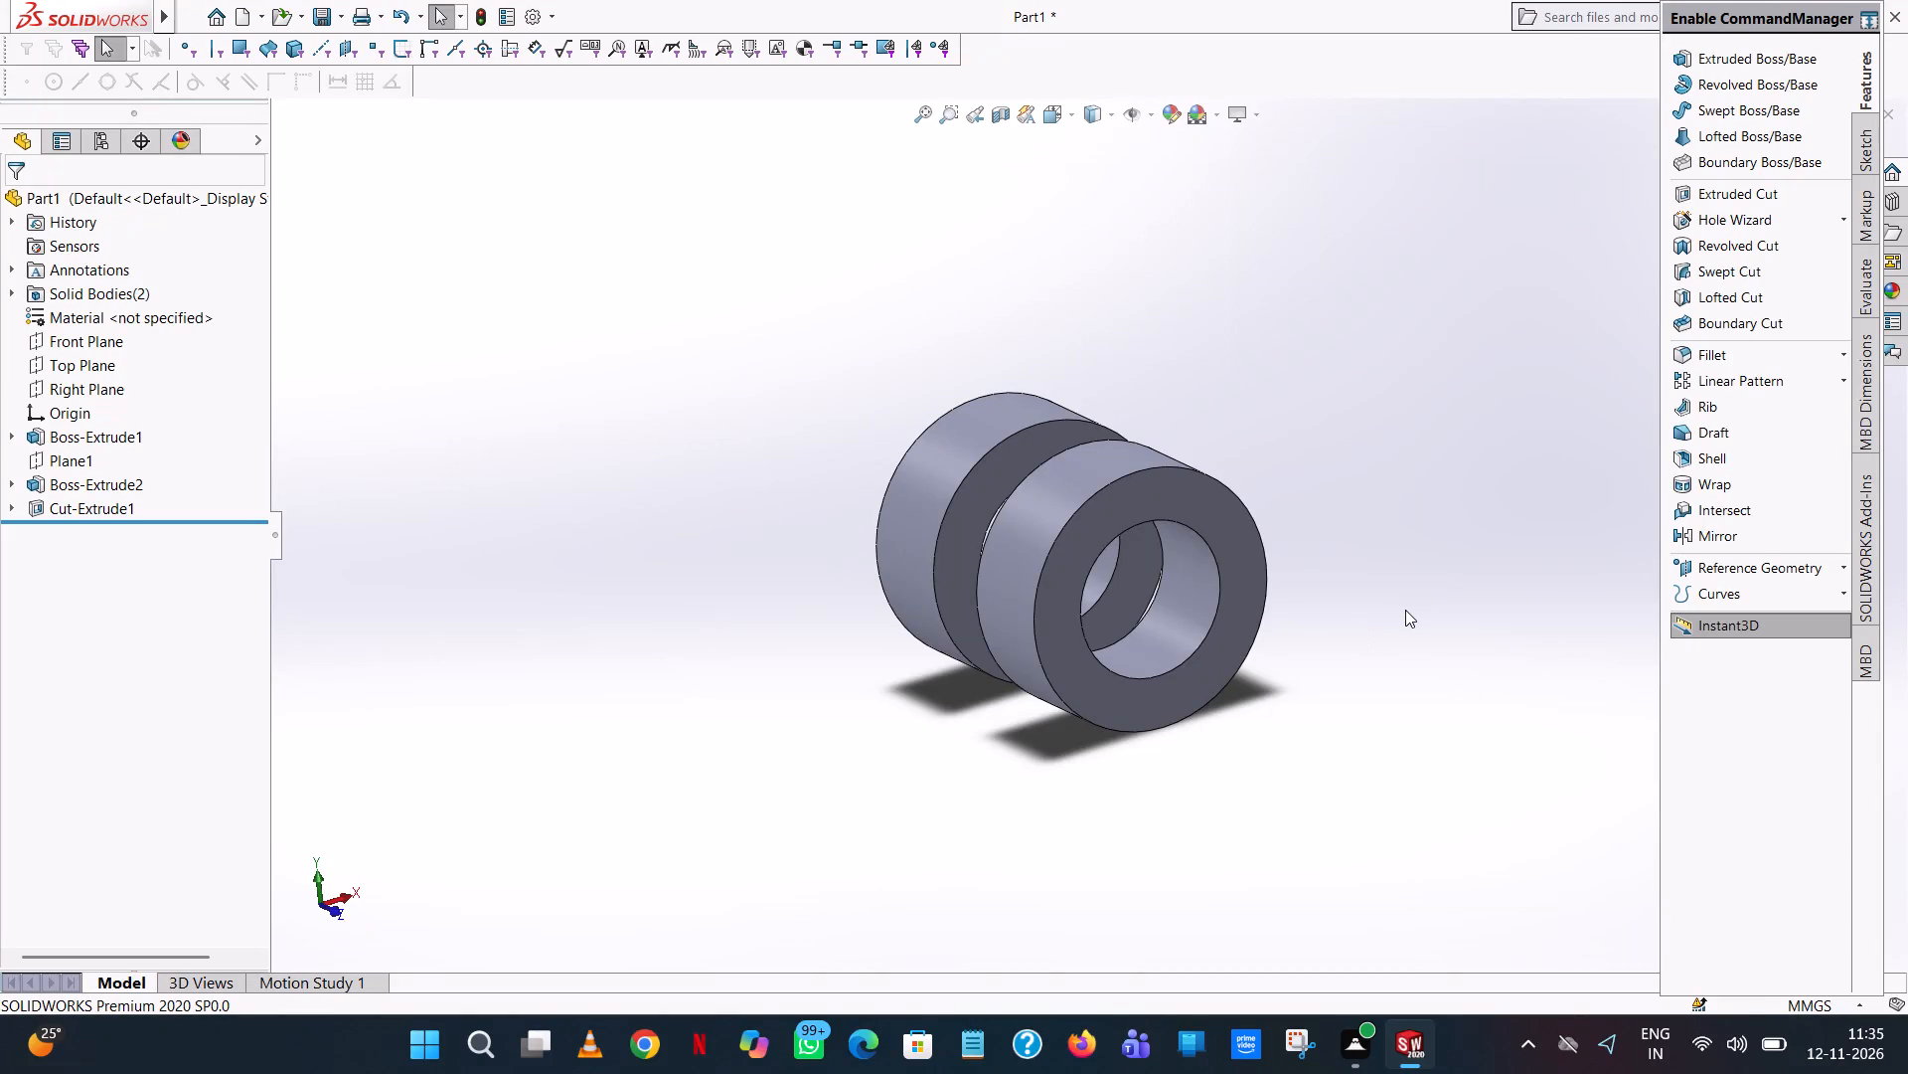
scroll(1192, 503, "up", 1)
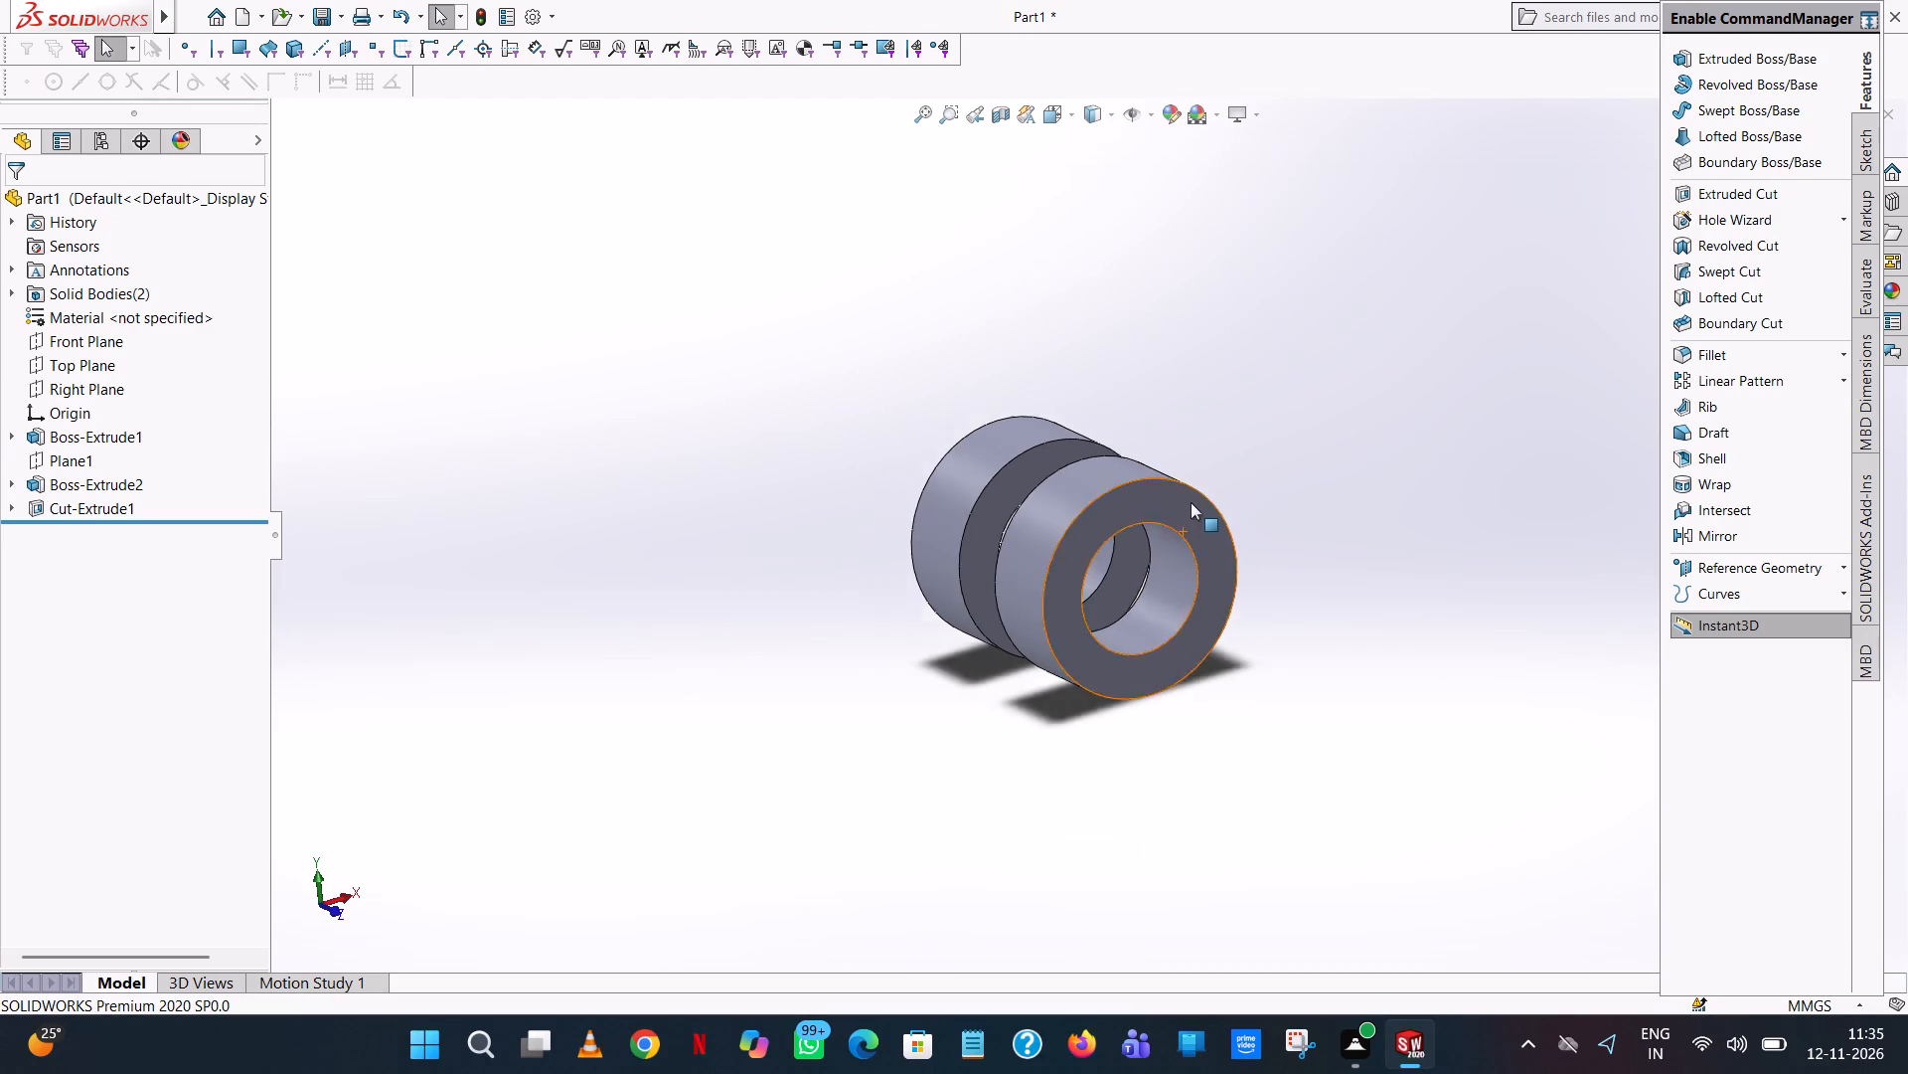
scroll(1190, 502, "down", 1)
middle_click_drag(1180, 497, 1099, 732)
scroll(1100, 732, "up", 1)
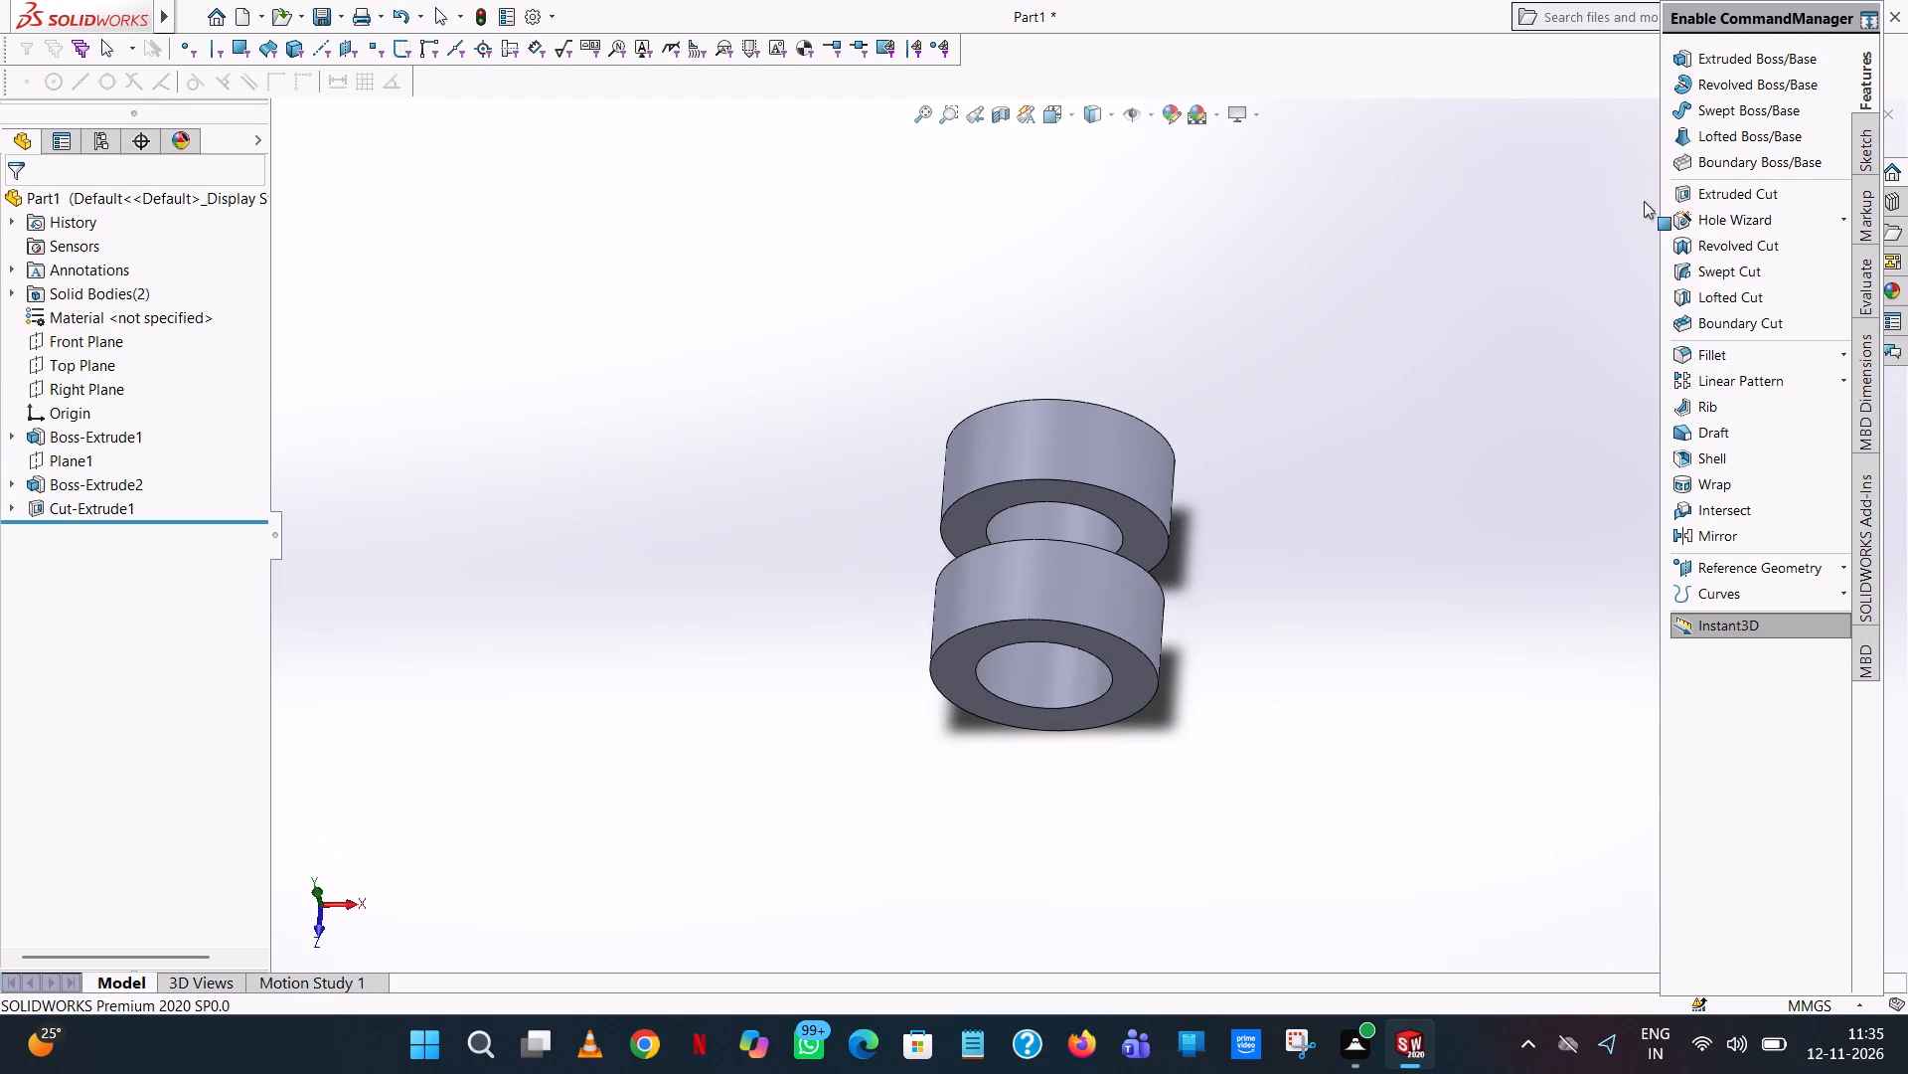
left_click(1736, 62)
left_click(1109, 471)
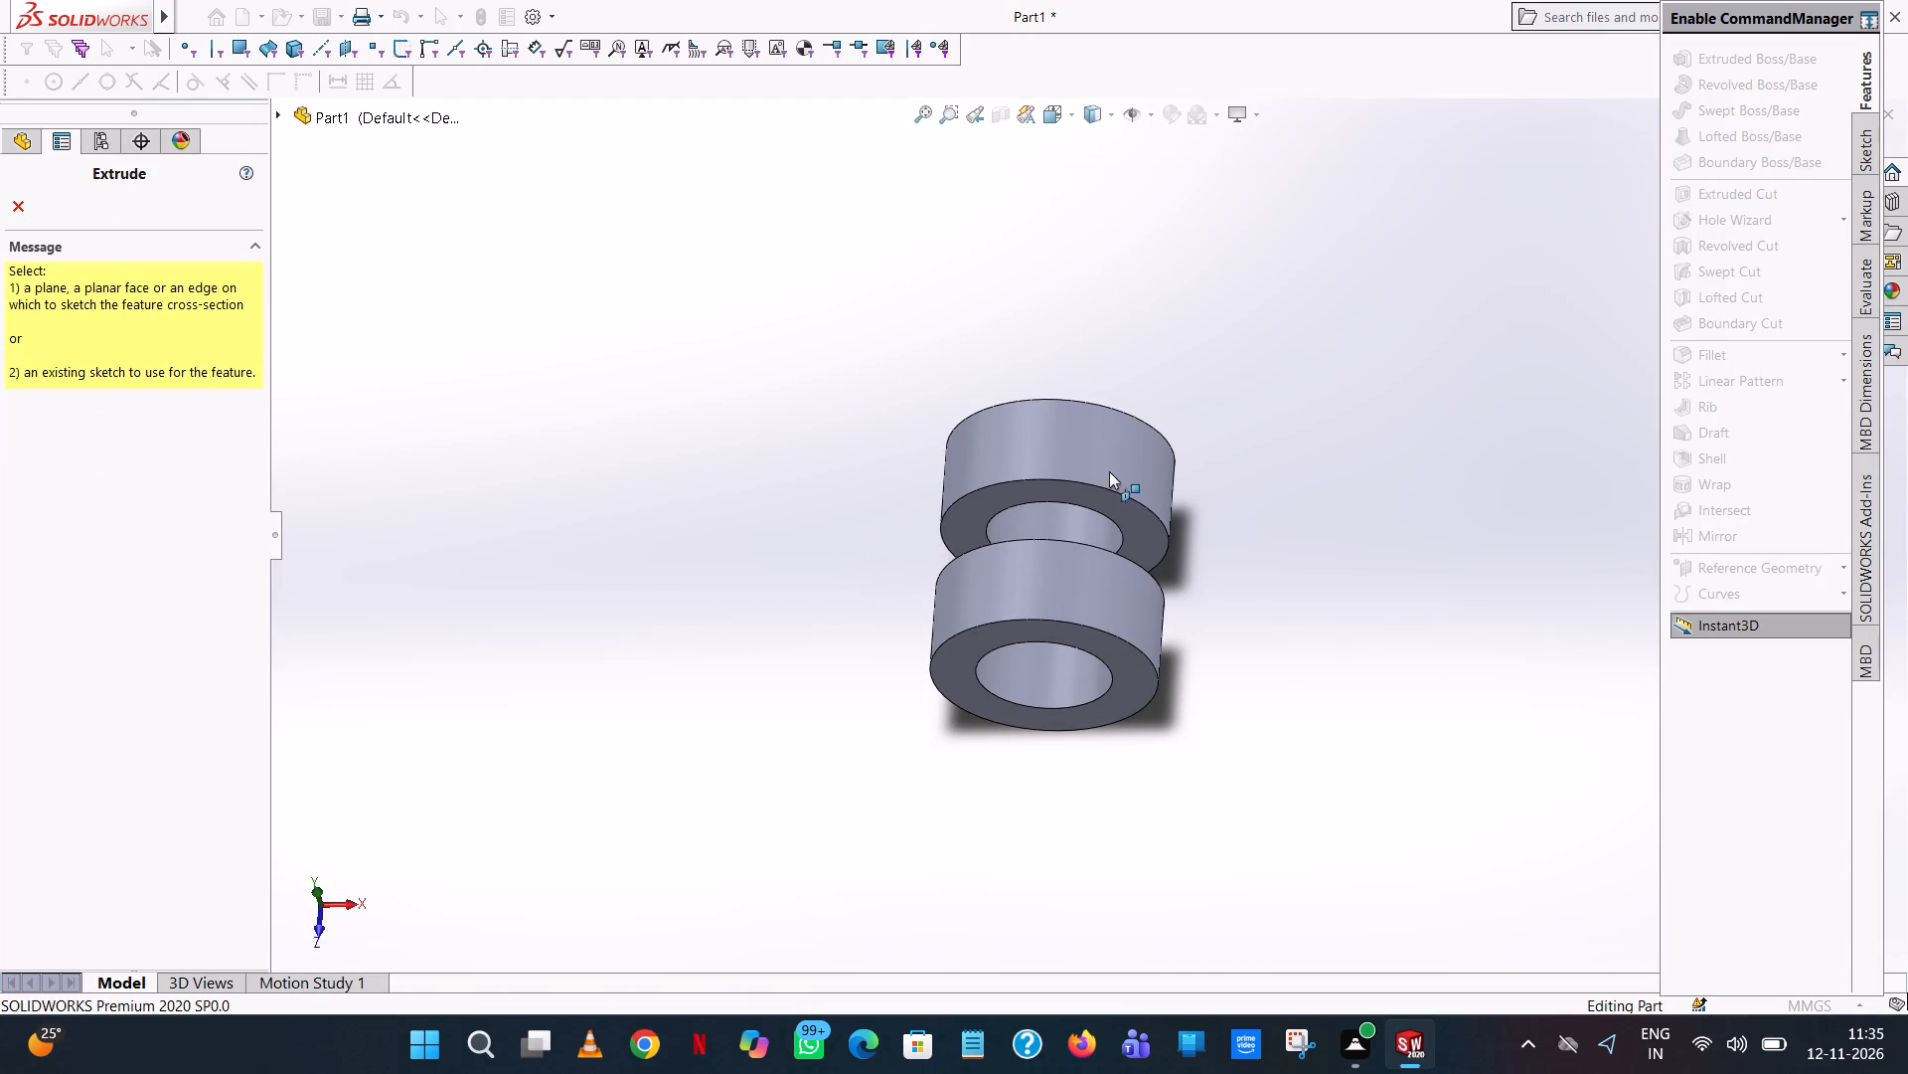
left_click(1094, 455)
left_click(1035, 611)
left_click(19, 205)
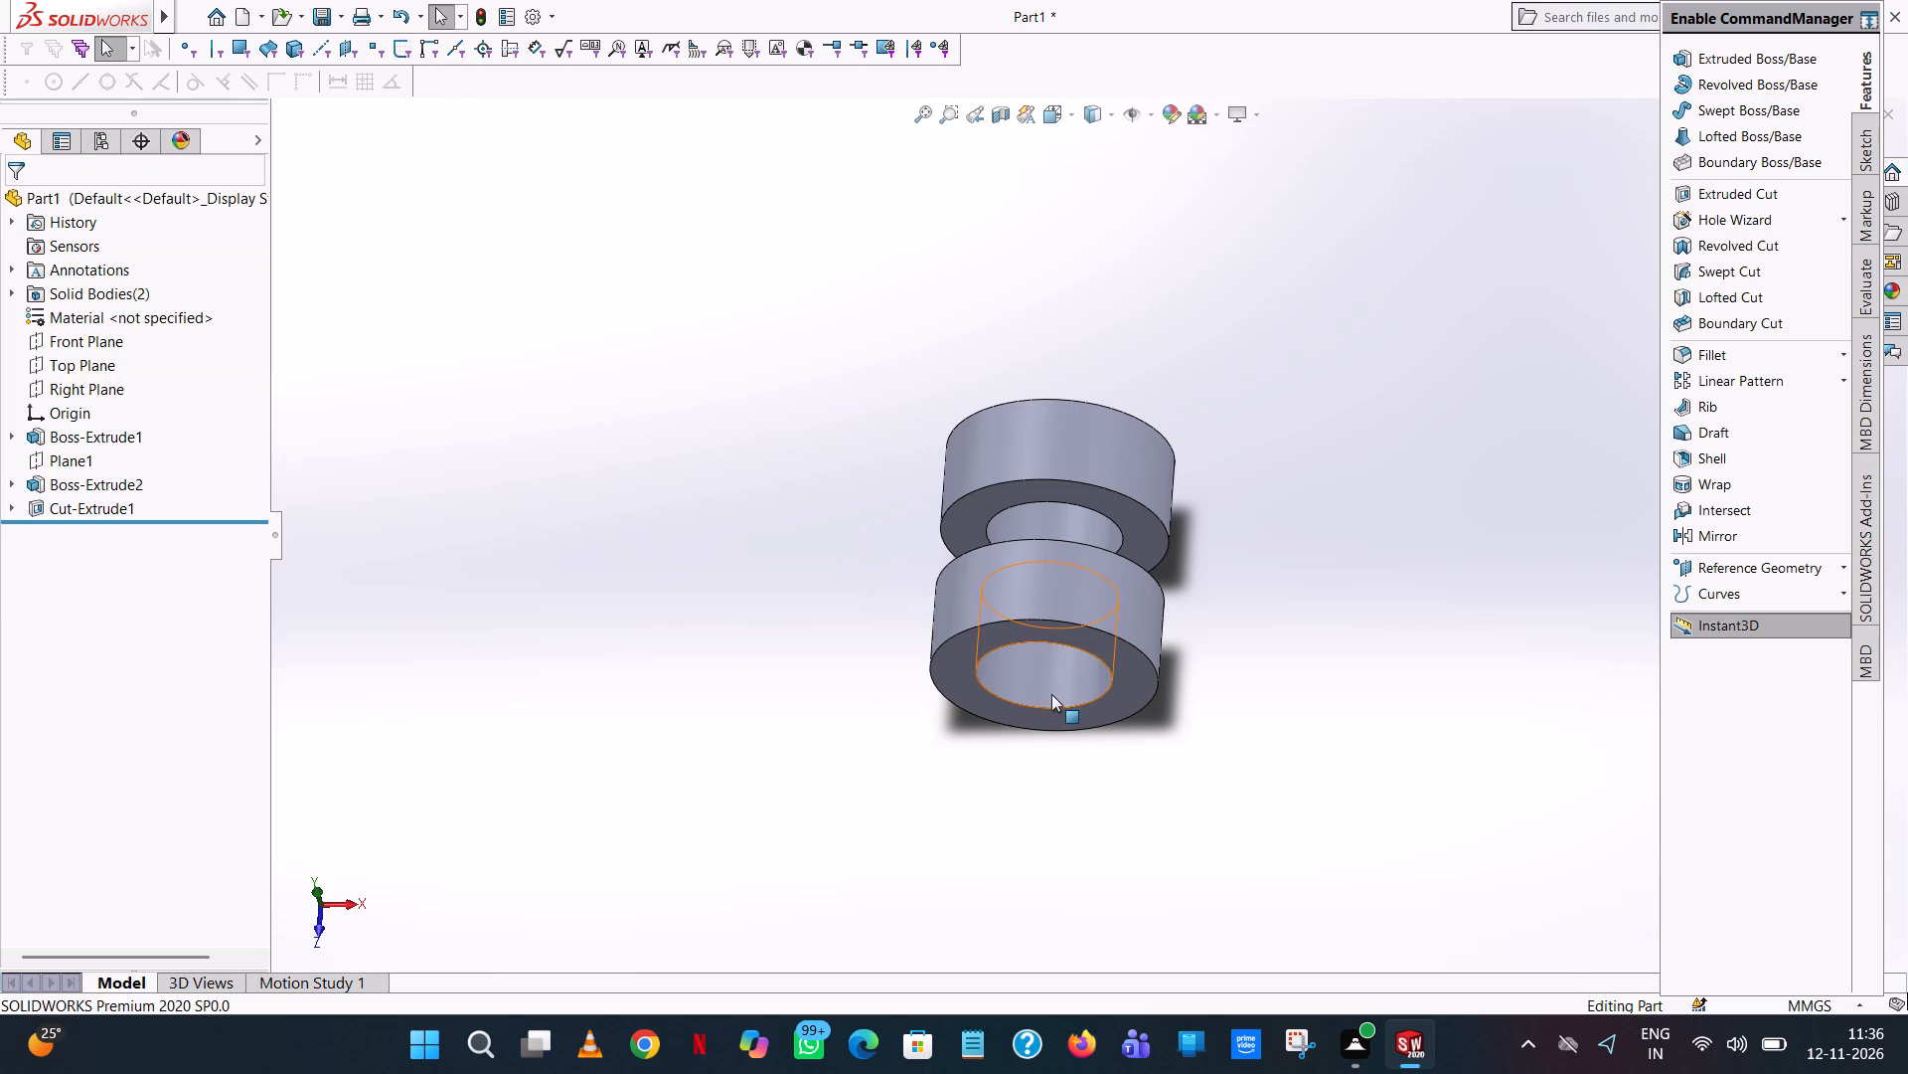
Create a reference plane offset 6 mm from the first disc's outer flat face, with the offset flipped into the disc.
middle_click_drag(1051, 694, 1084, 407)
scroll(1083, 409, "up", 1)
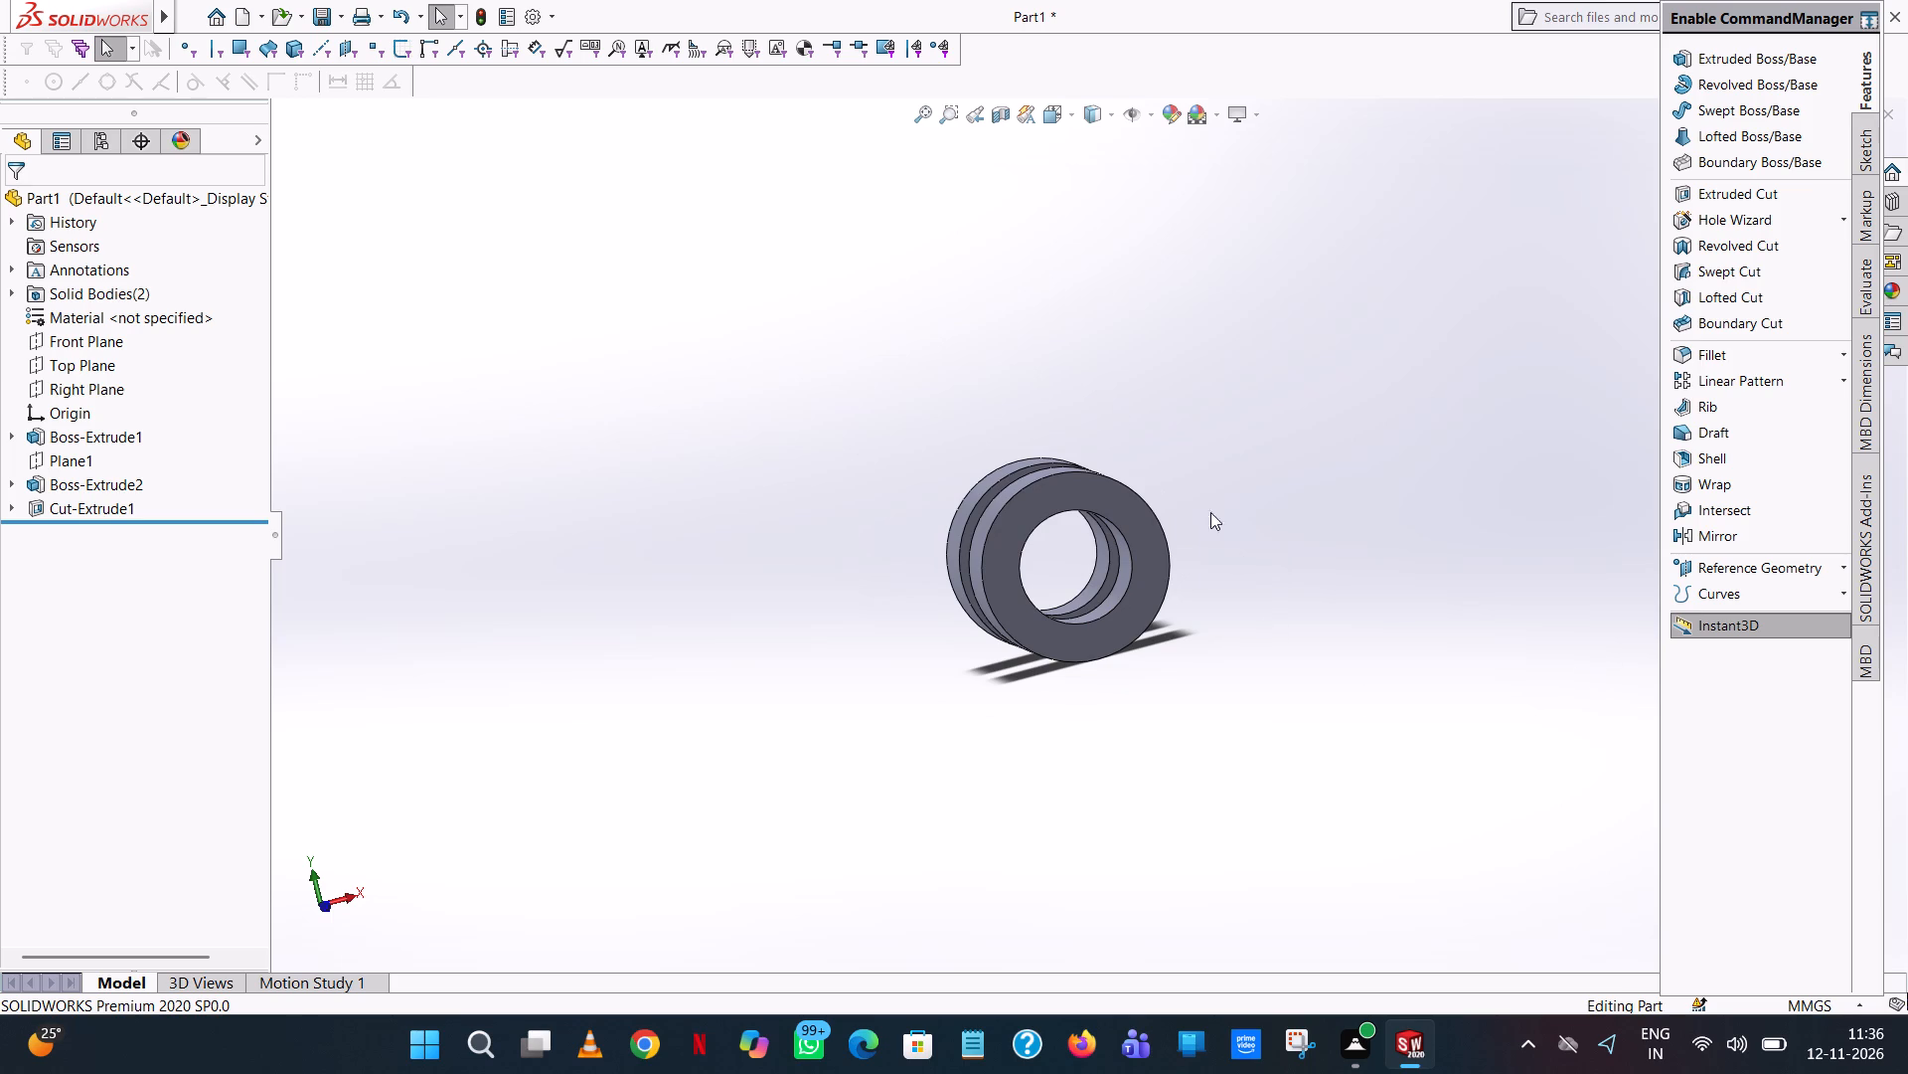
scroll(1210, 492, "up", 1)
middle_click_drag(1210, 492, 1188, 592)
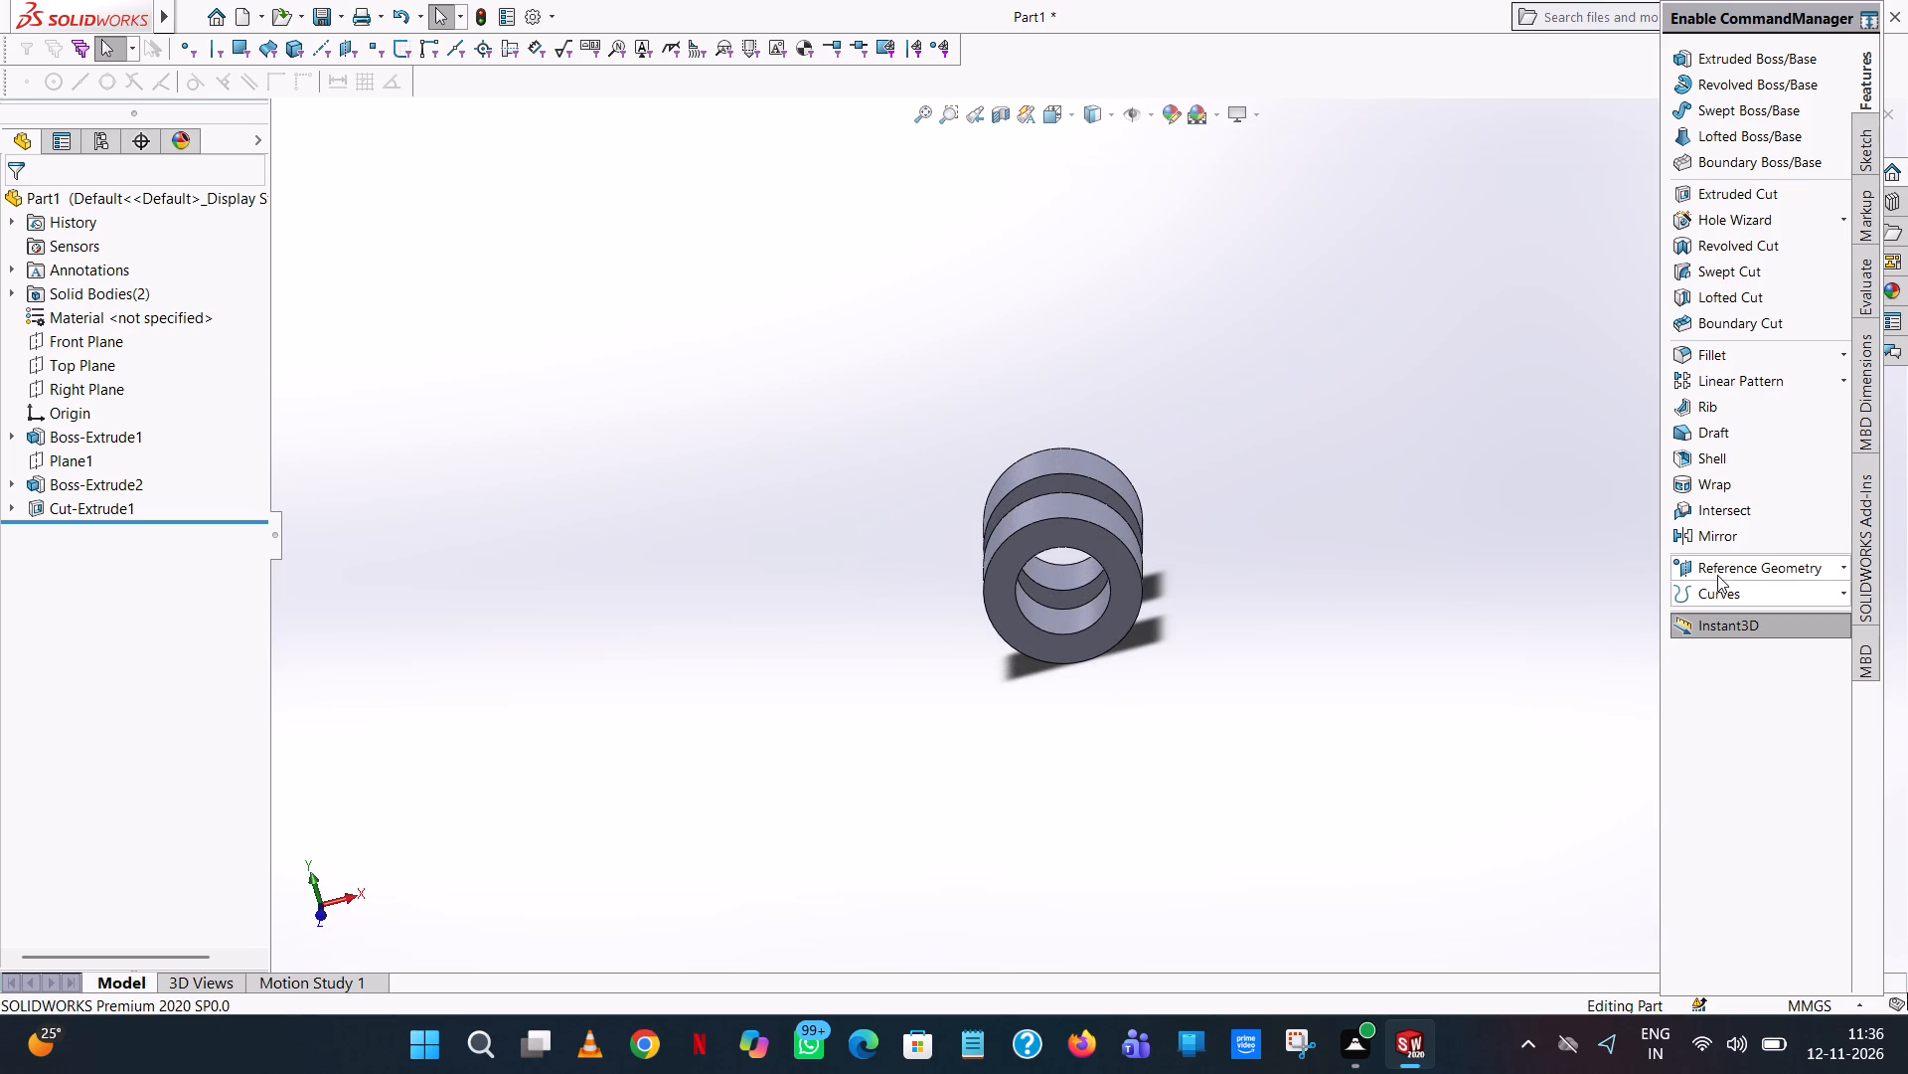
left_click(1717, 575)
left_click(1755, 575)
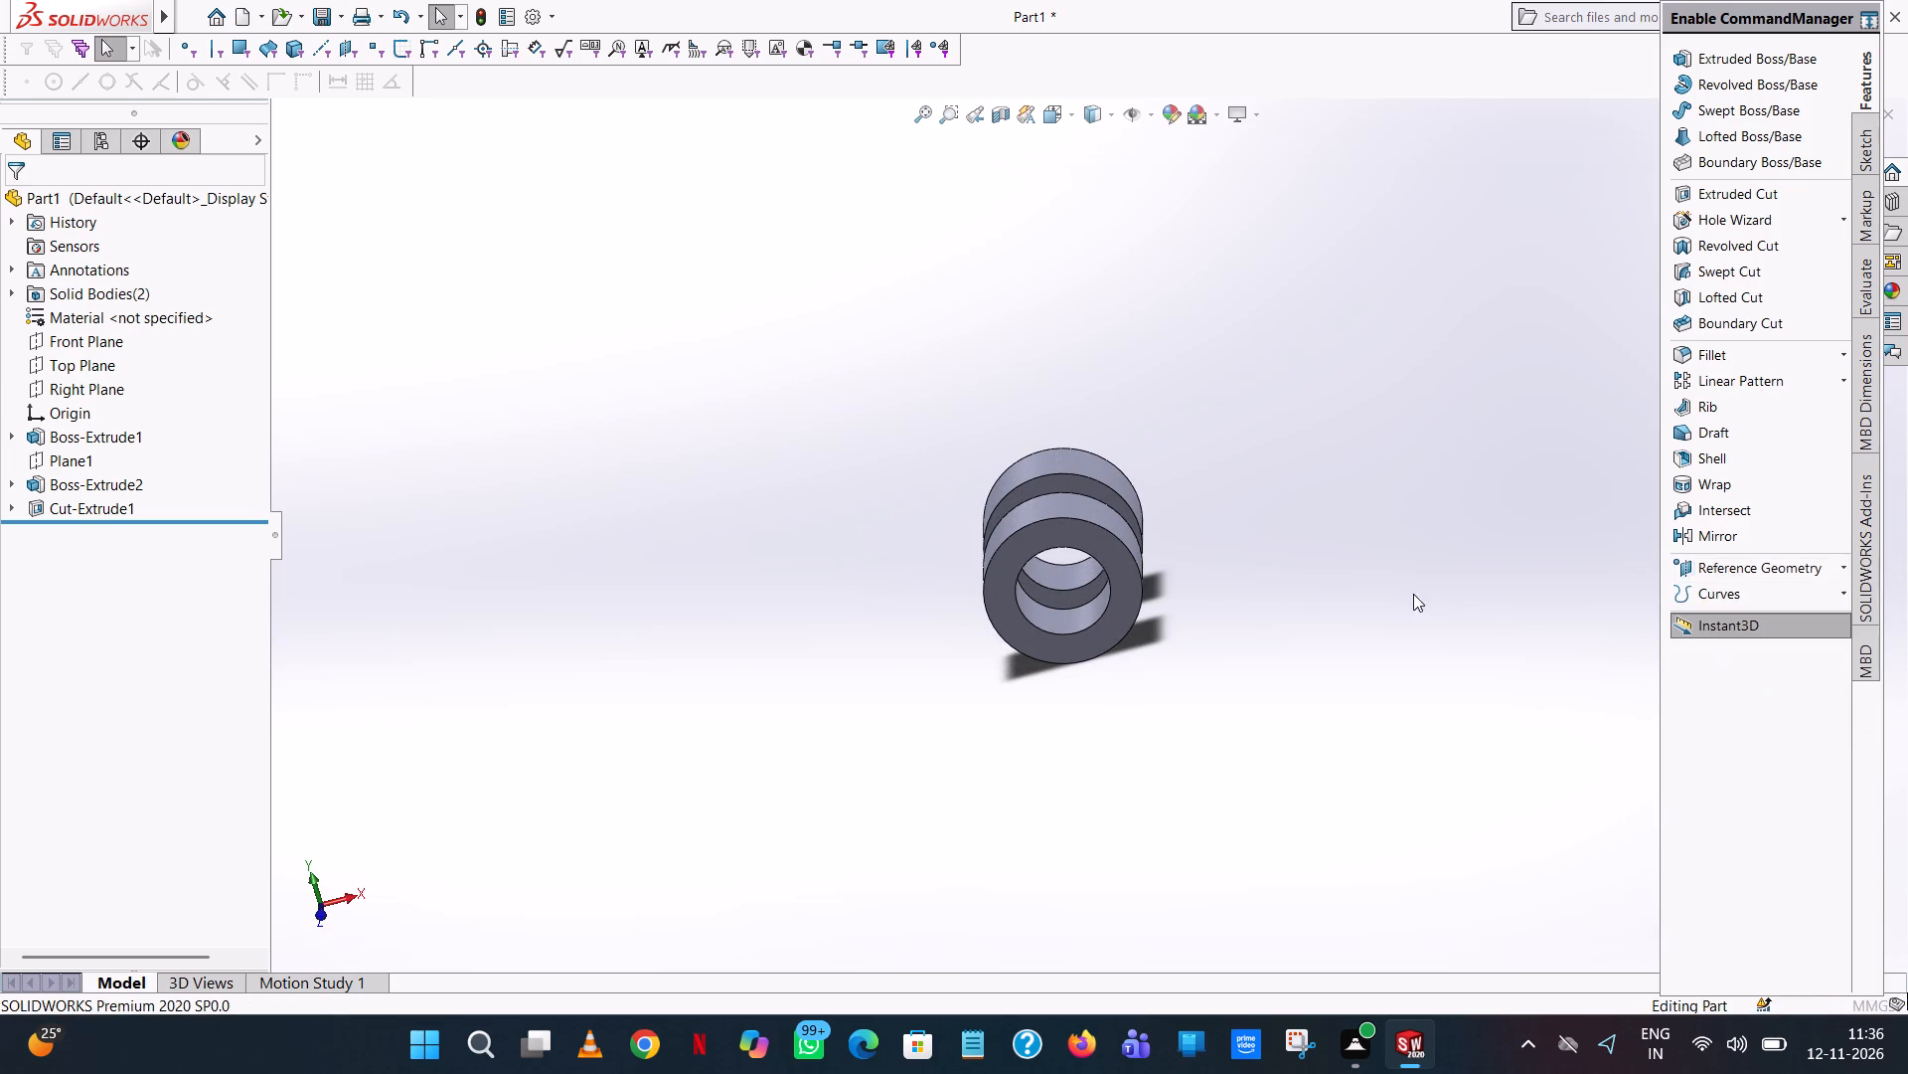
left_click(1107, 561)
middle_click_drag(1204, 520, 1285, 745)
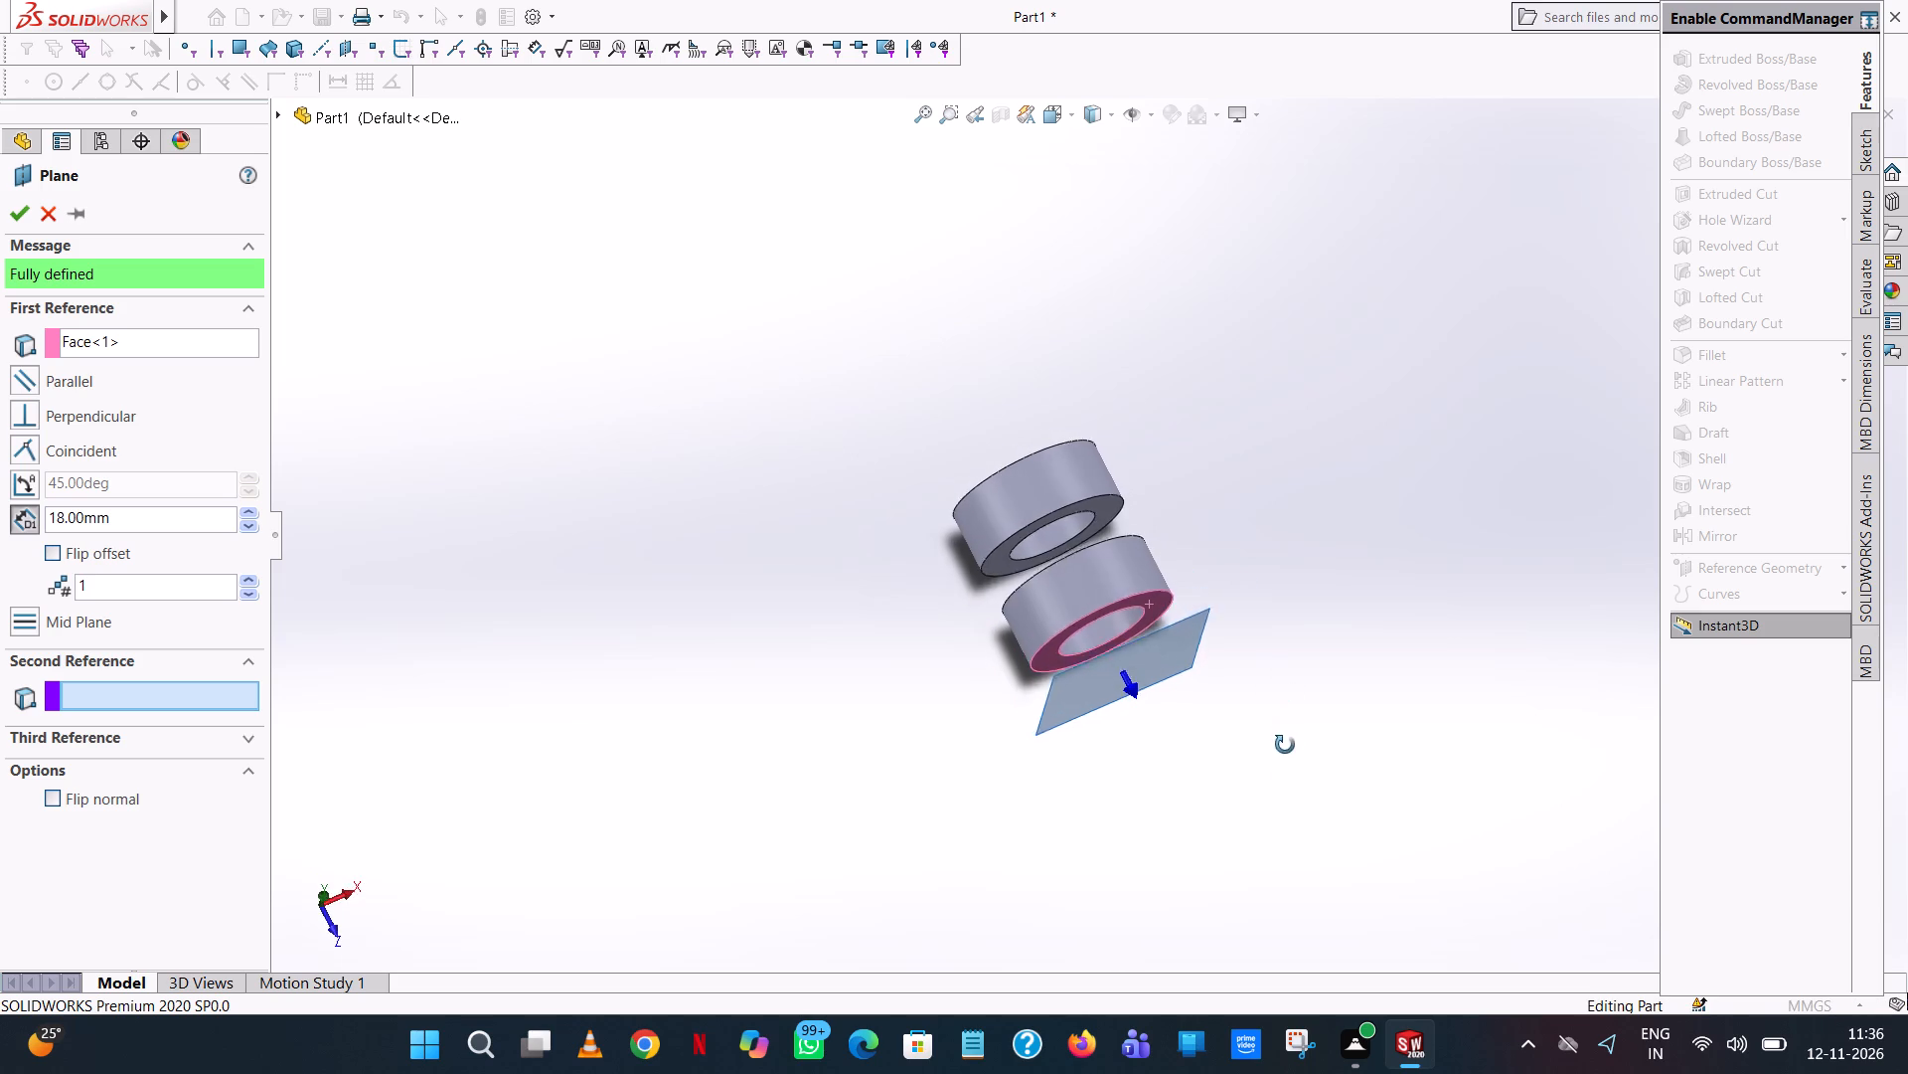
middle_click_drag(1285, 745, 1296, 809)
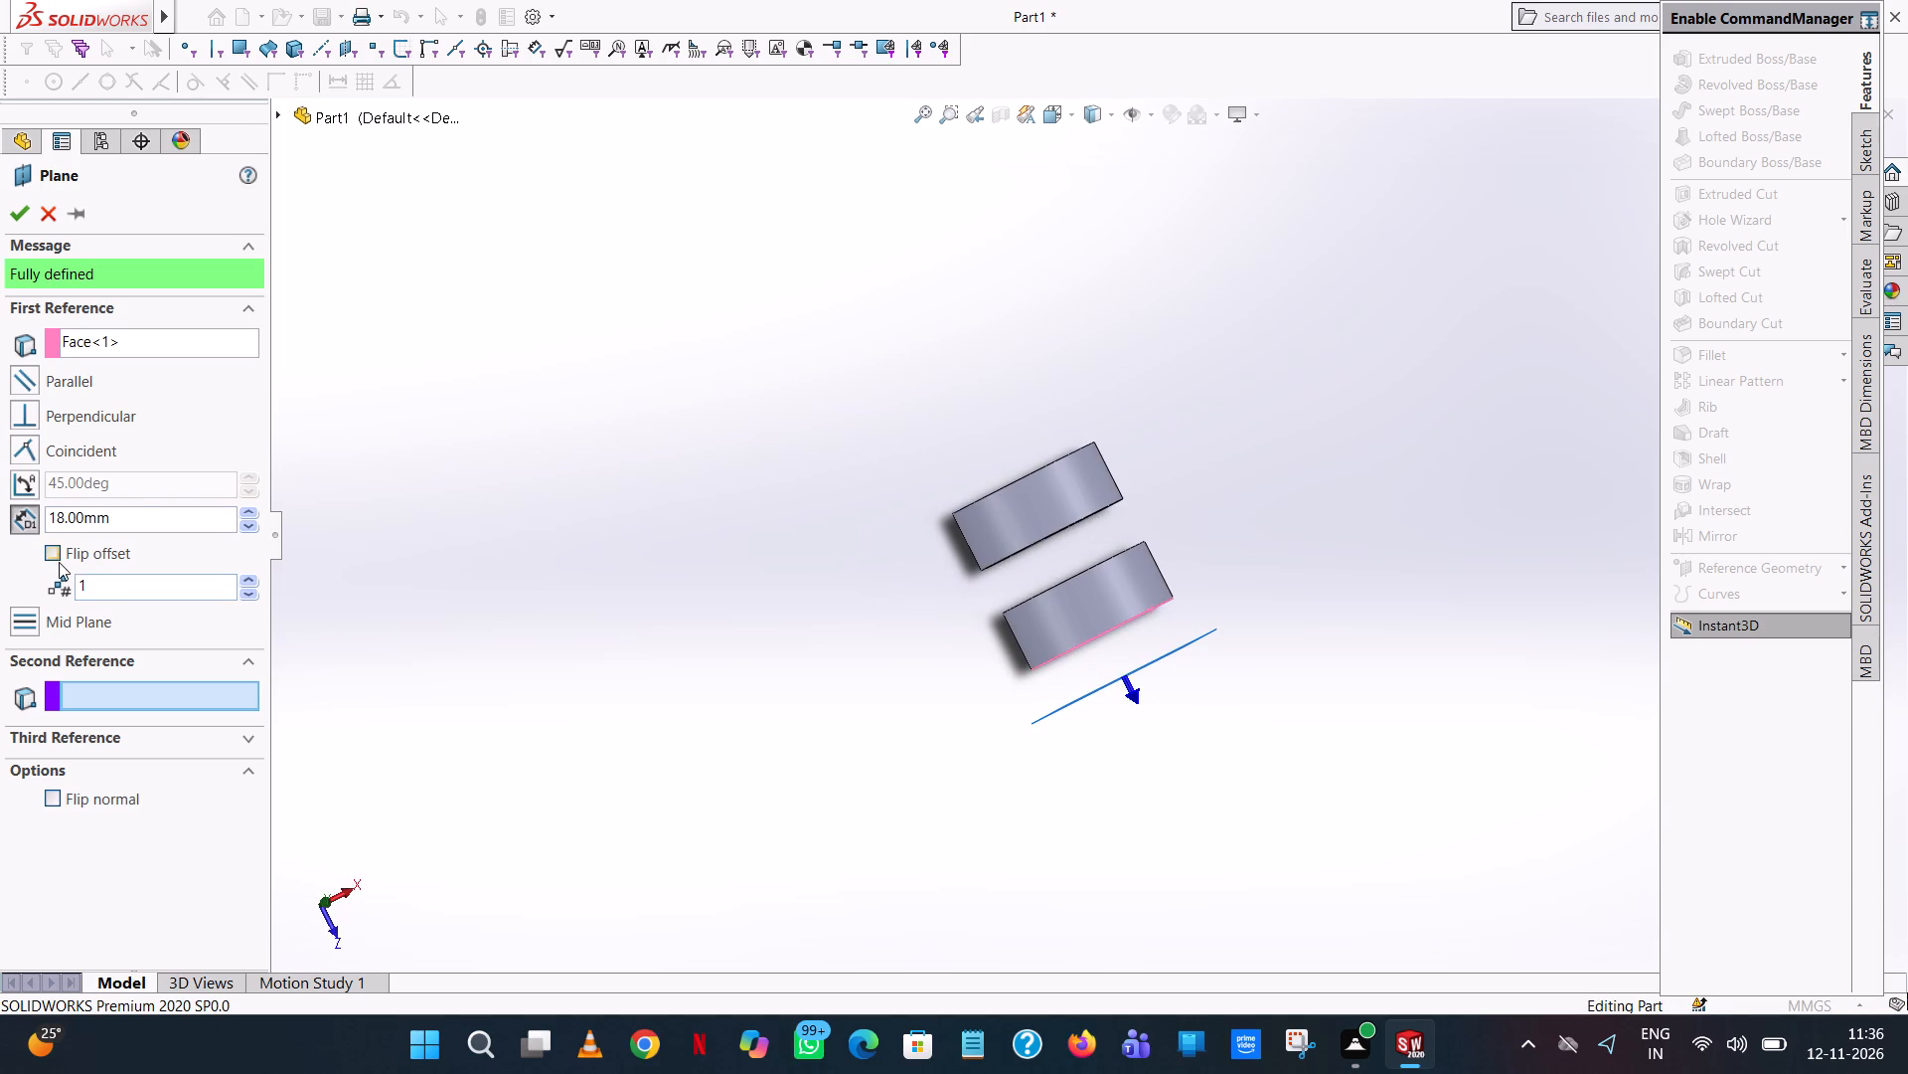
left_click(53, 547)
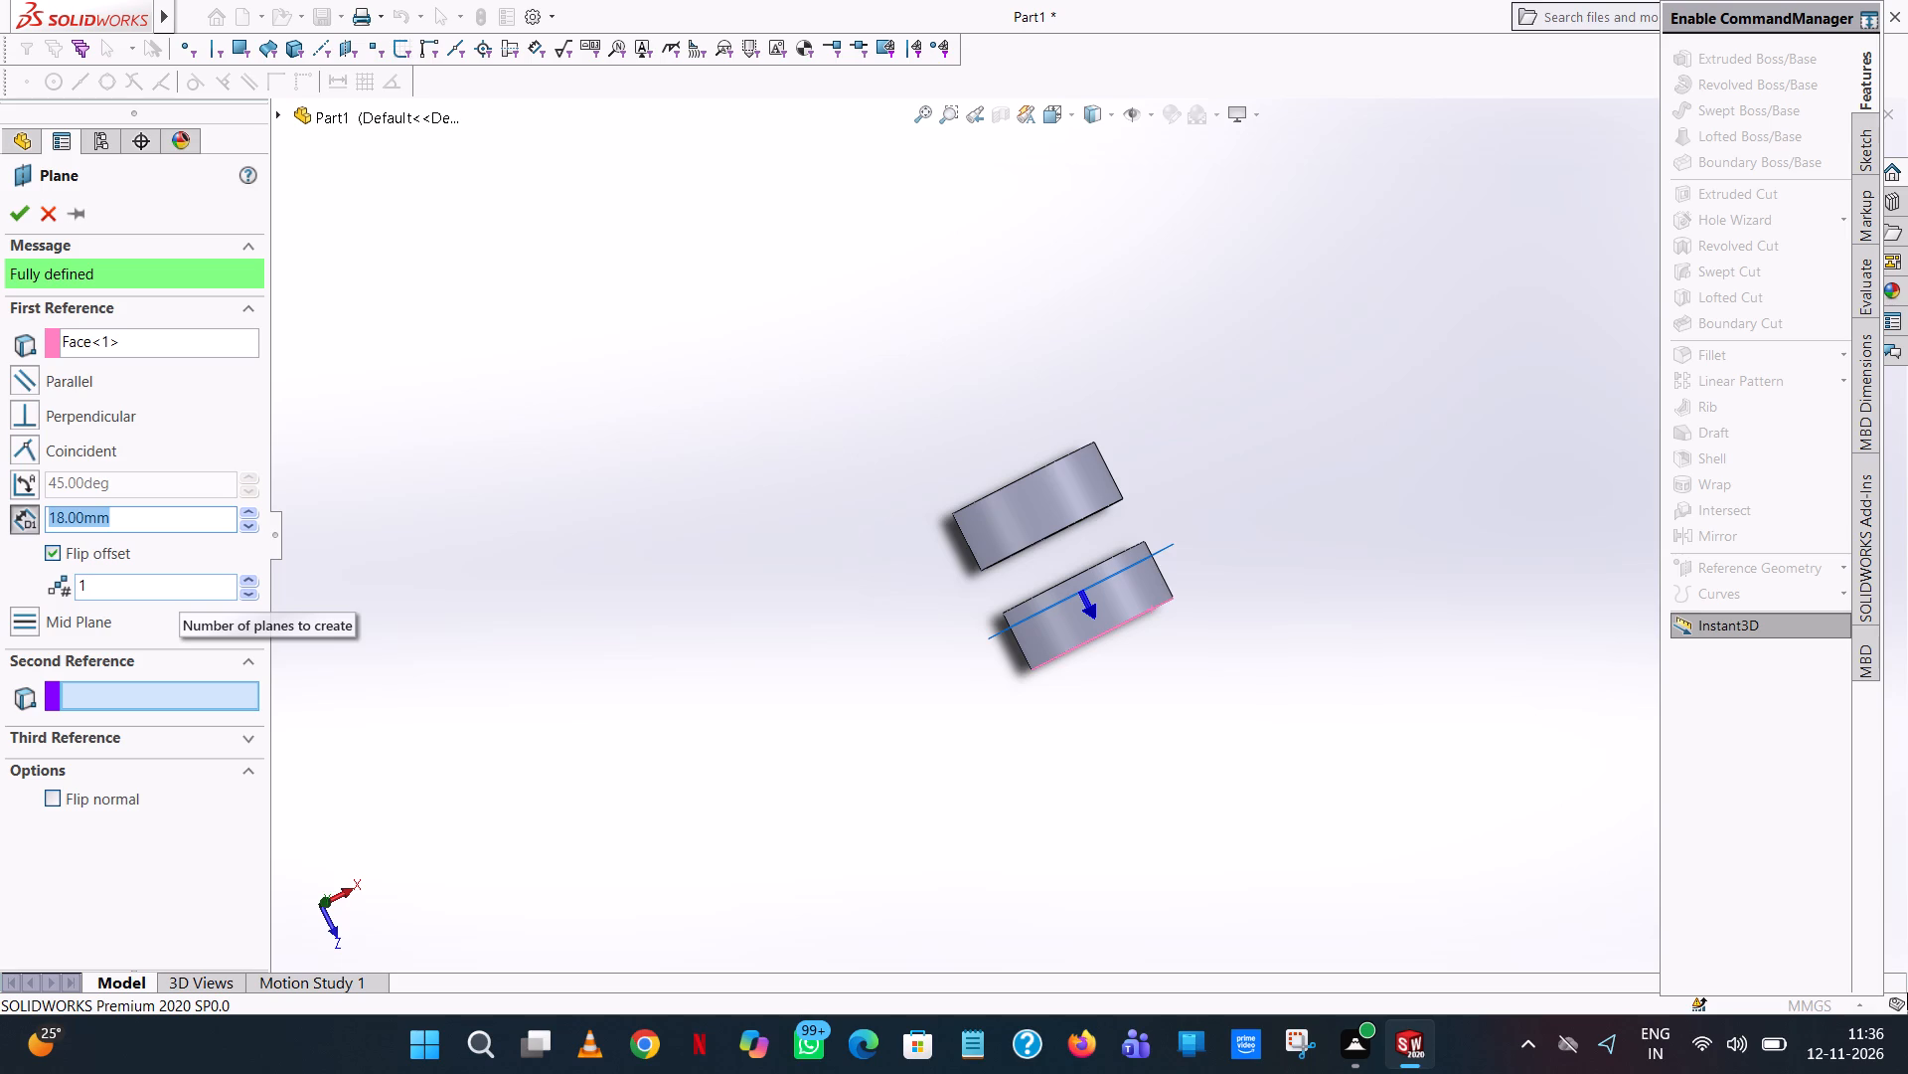
key("6")
key("Return")
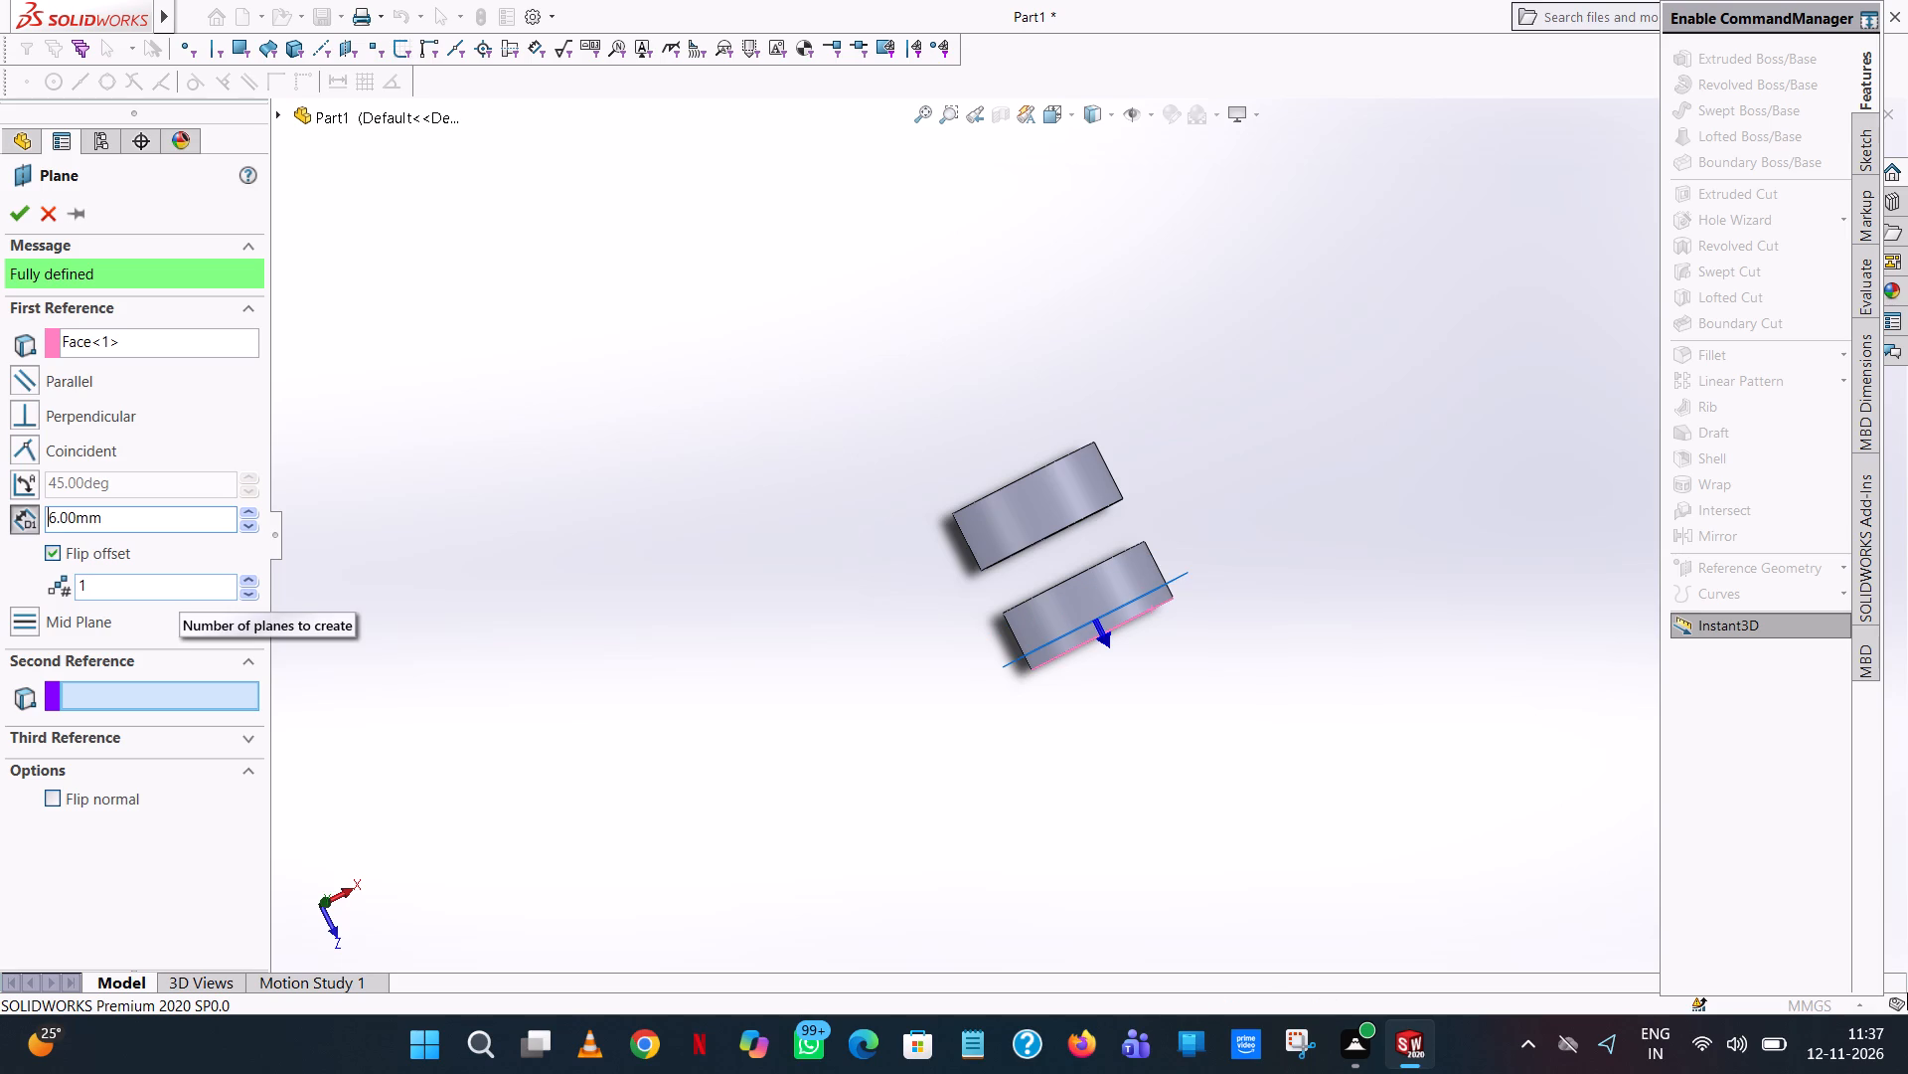
left_click(16, 218)
left_click(758, 666)
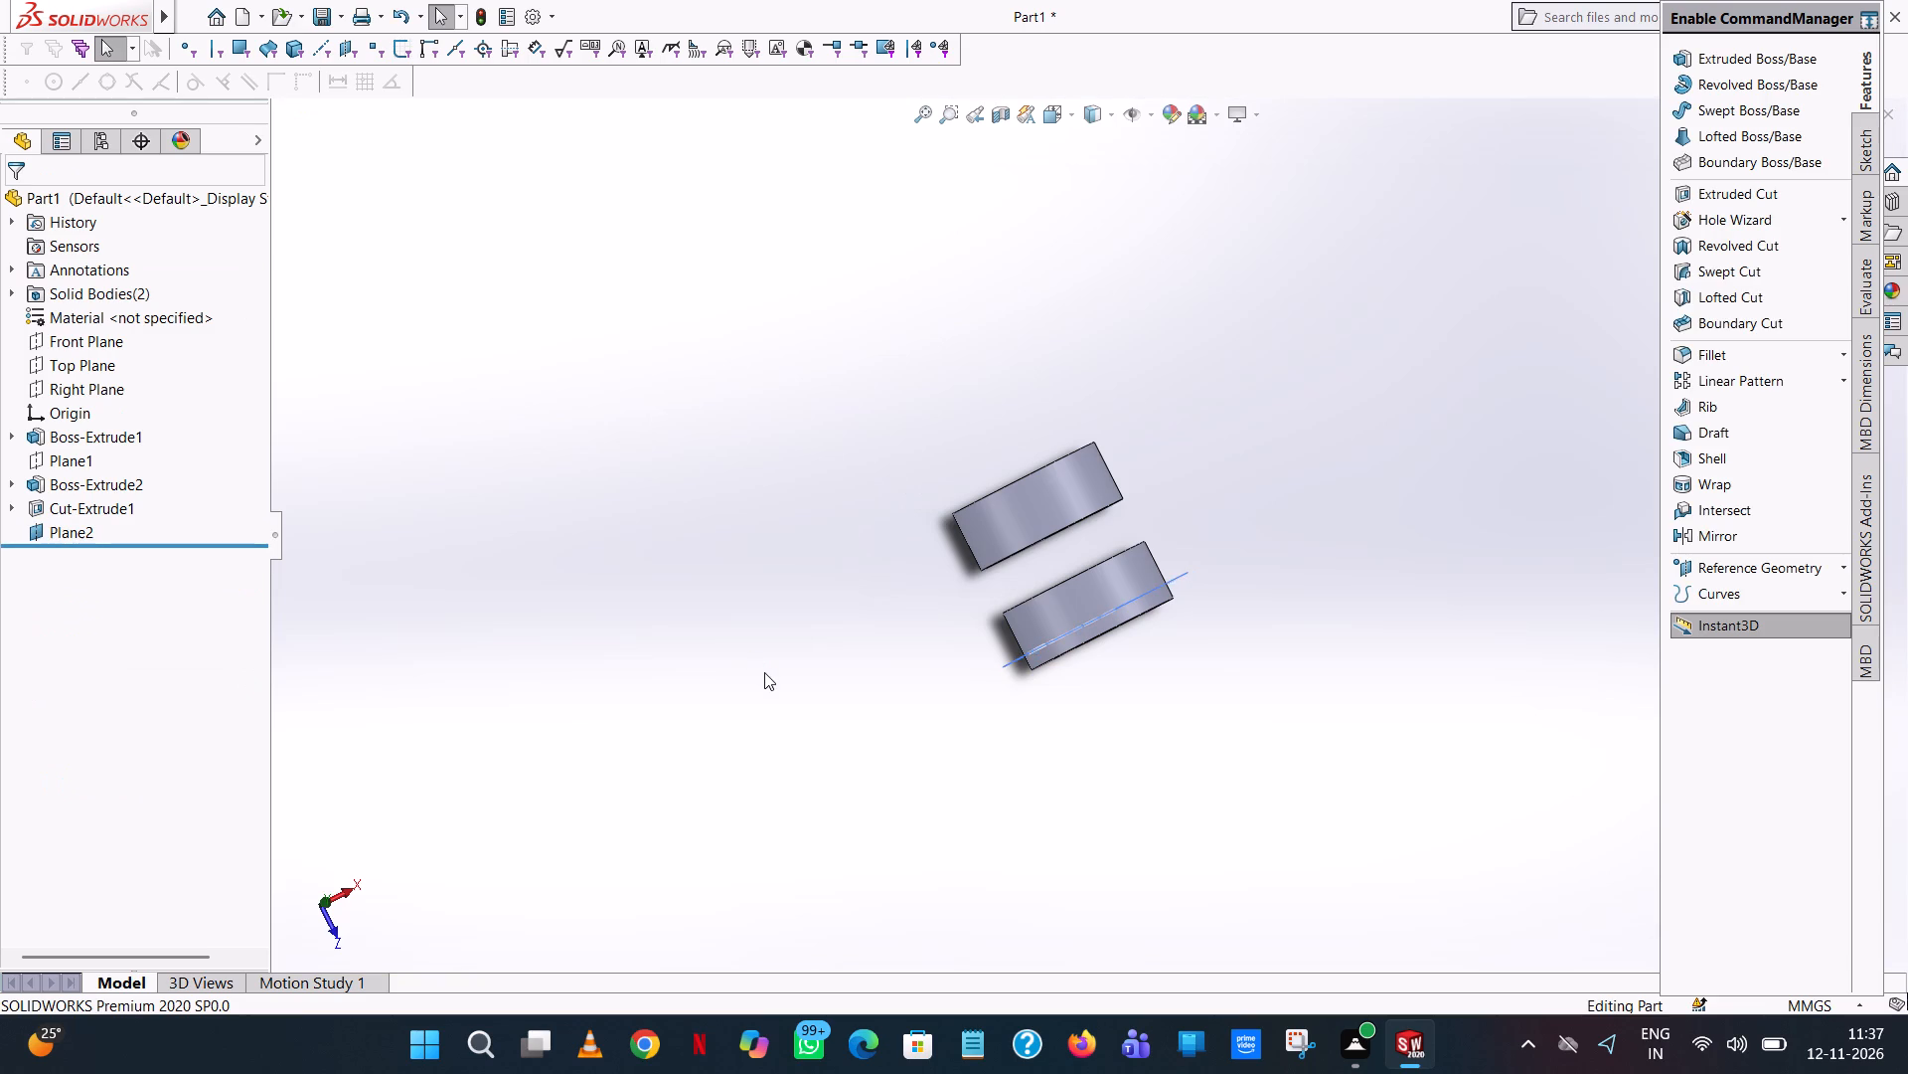
Start a sketch on the new offset plane and view it face-on.
scroll(775, 665, "up", 2)
middle_click_drag(778, 550, 736, 172)
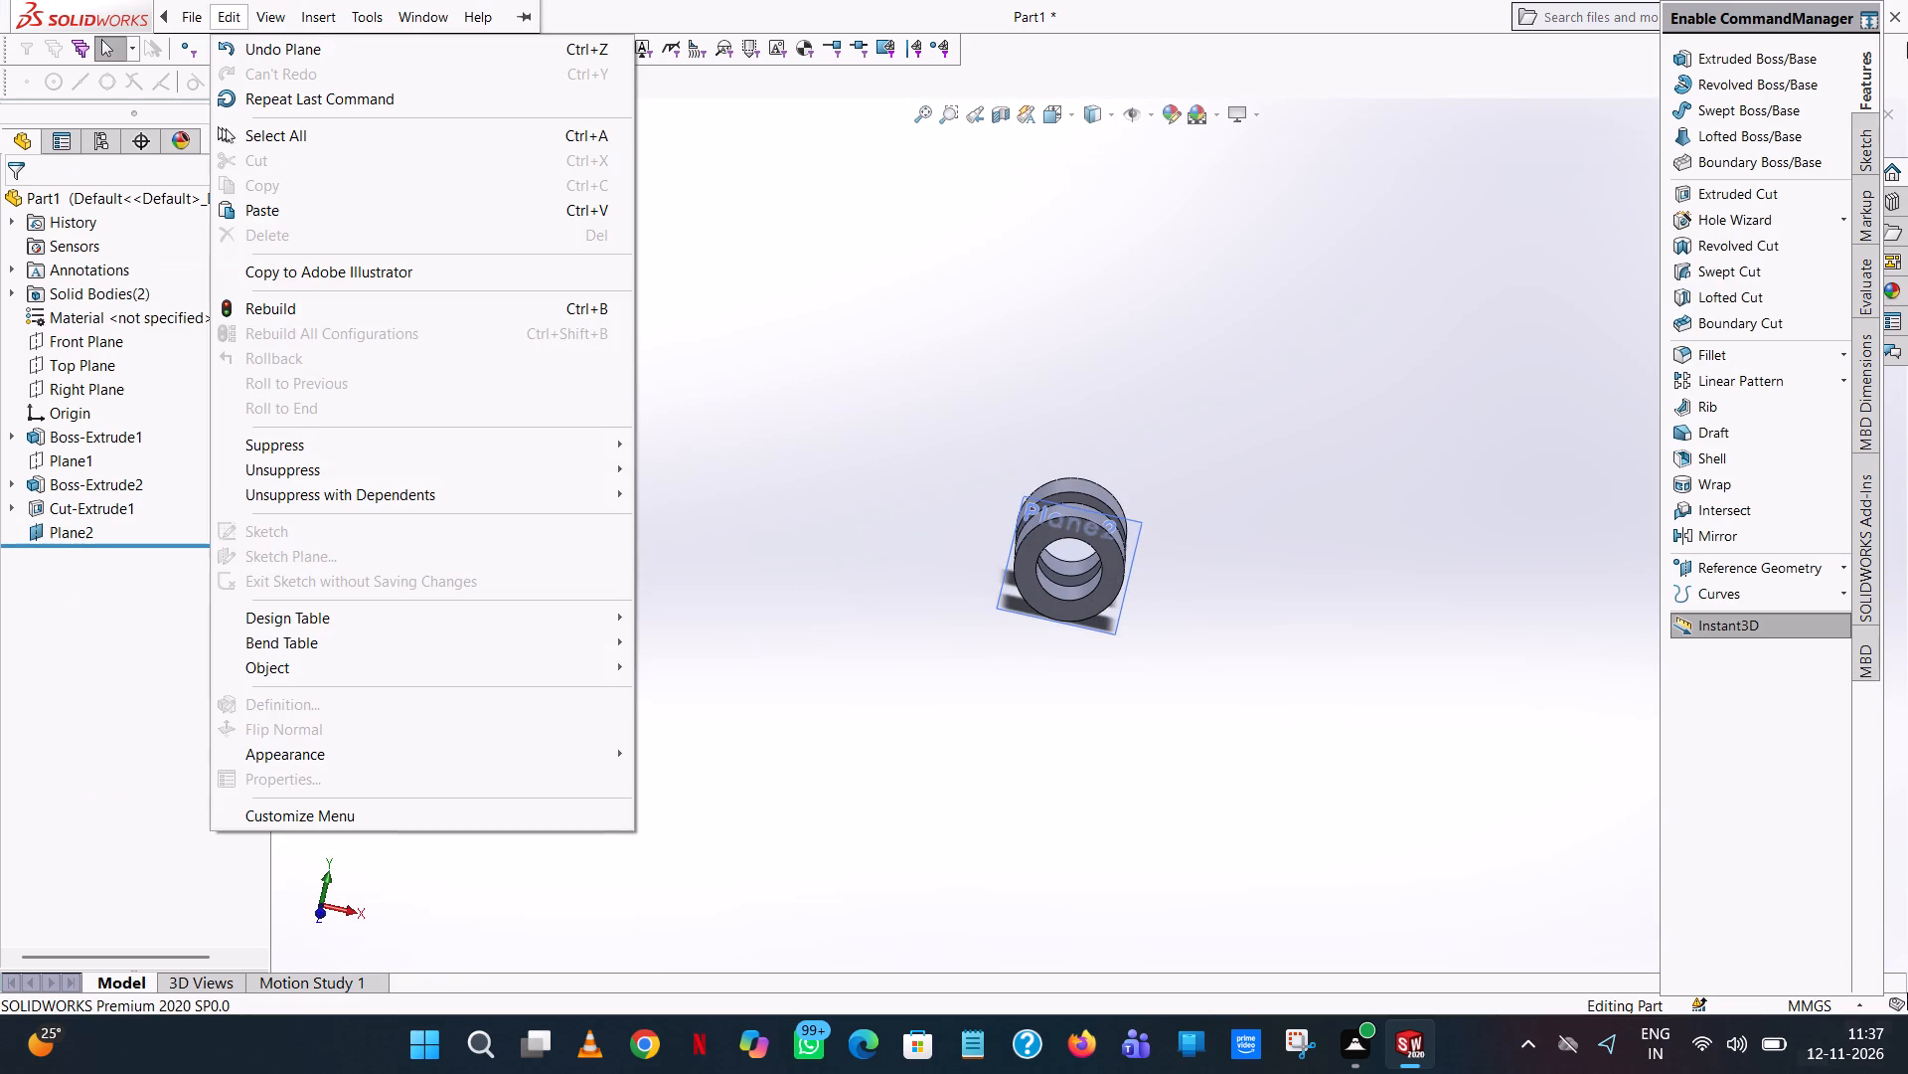
left_click(1172, 412)
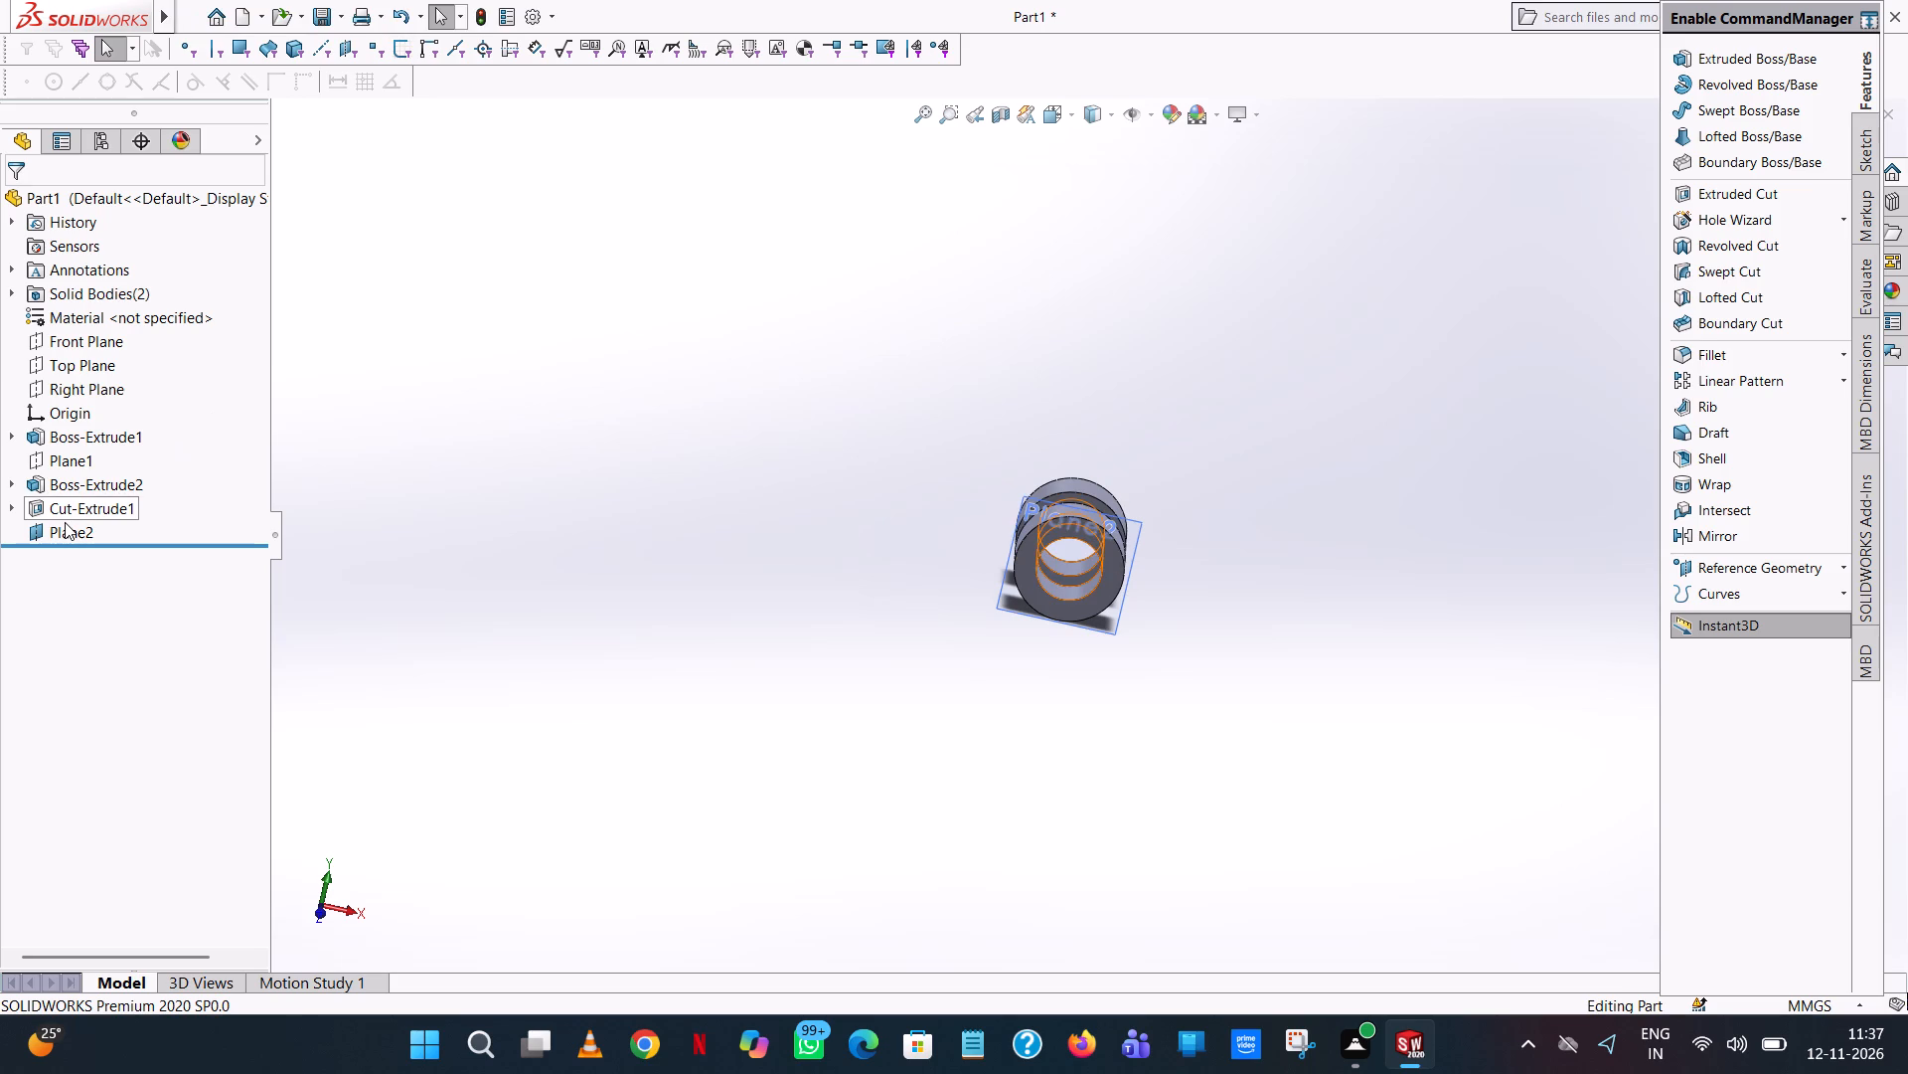
left_click(58, 530)
right_click(58, 530)
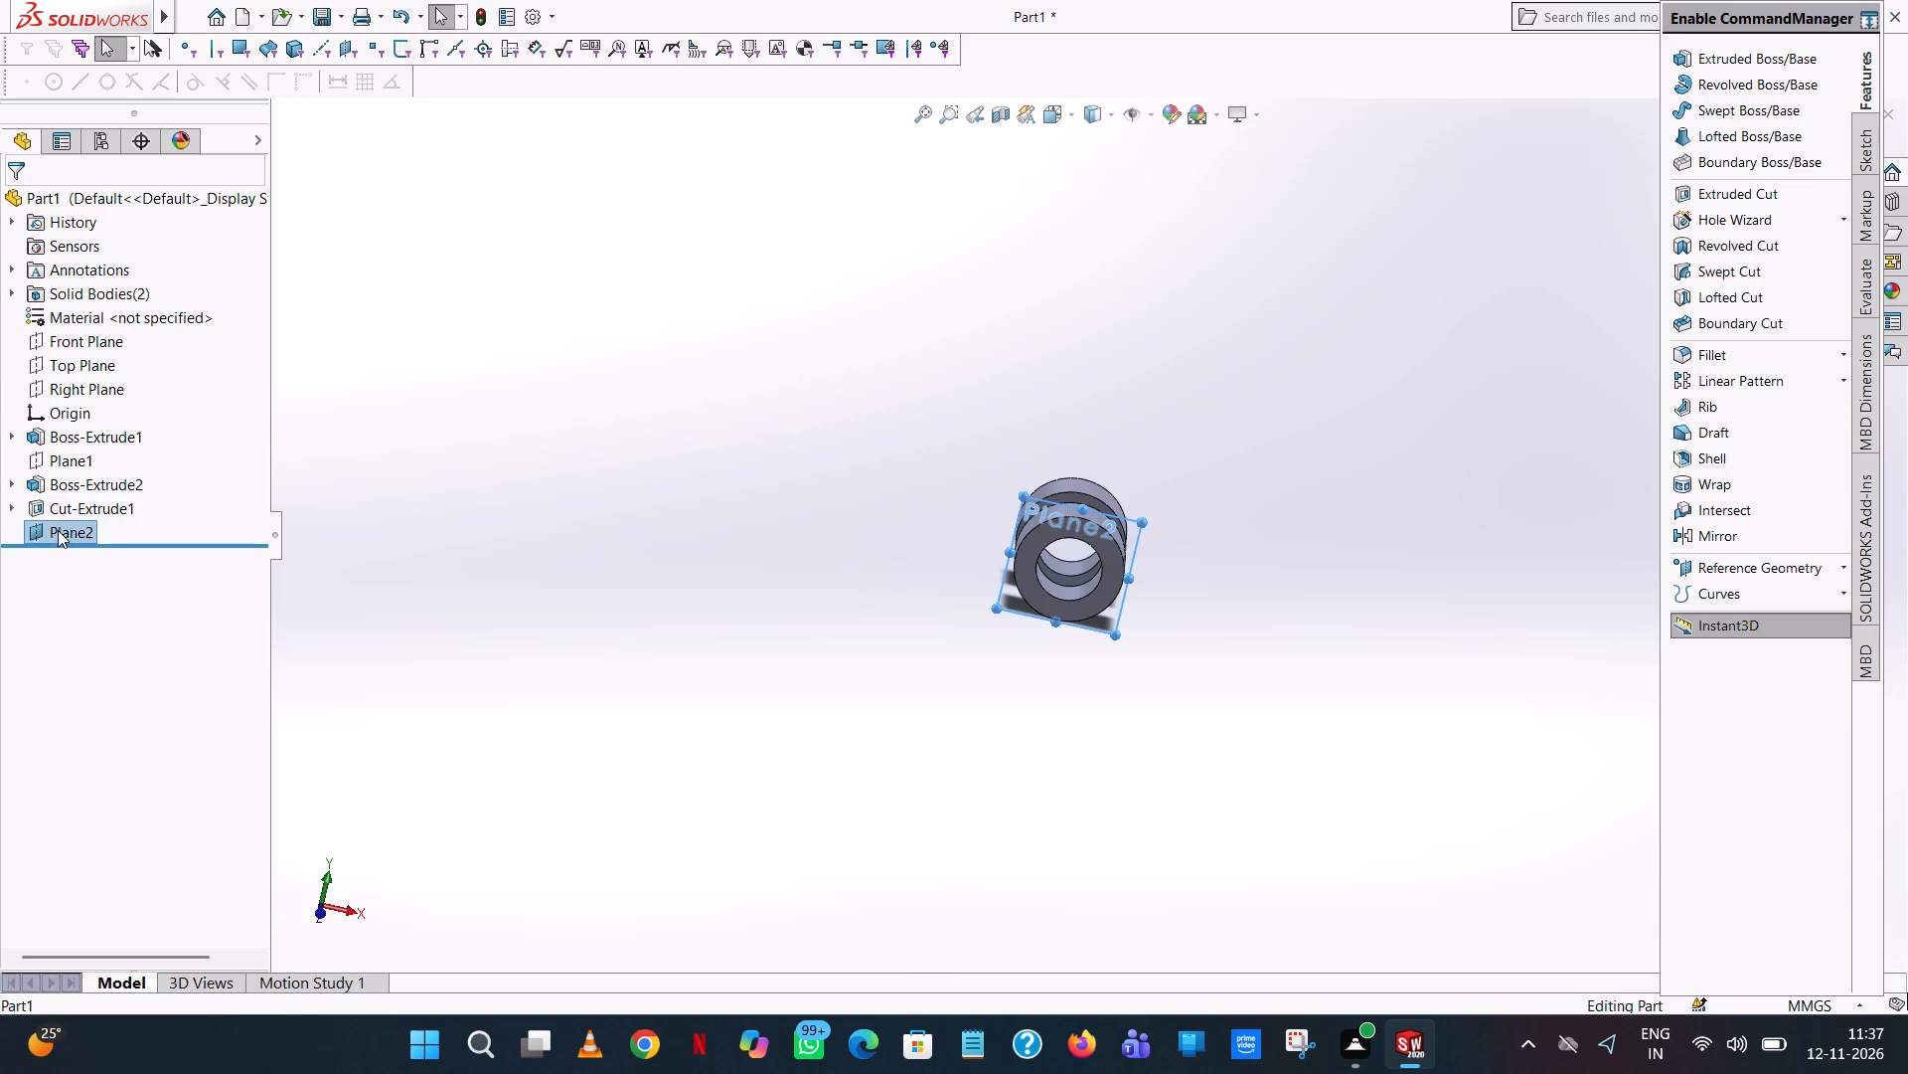
left_click(78, 503)
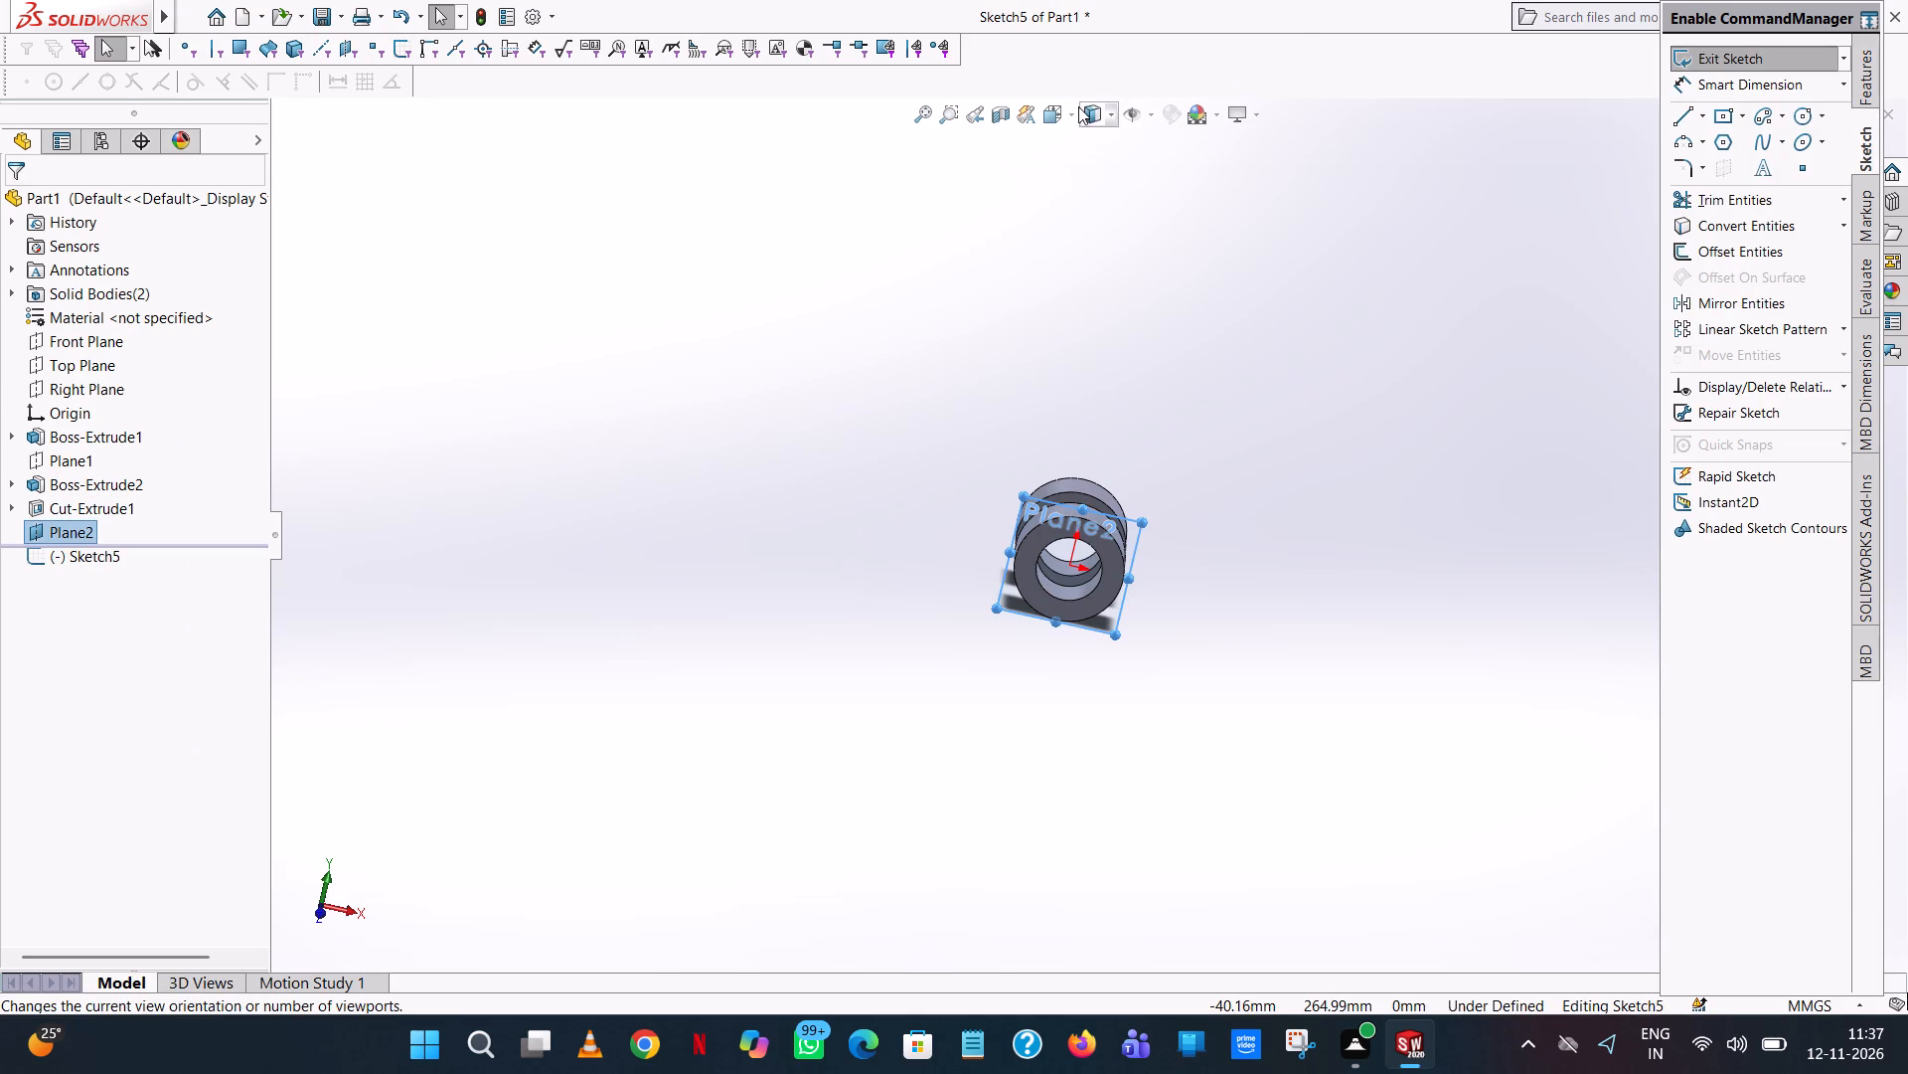
left_click(1077, 110)
left_click(1168, 228)
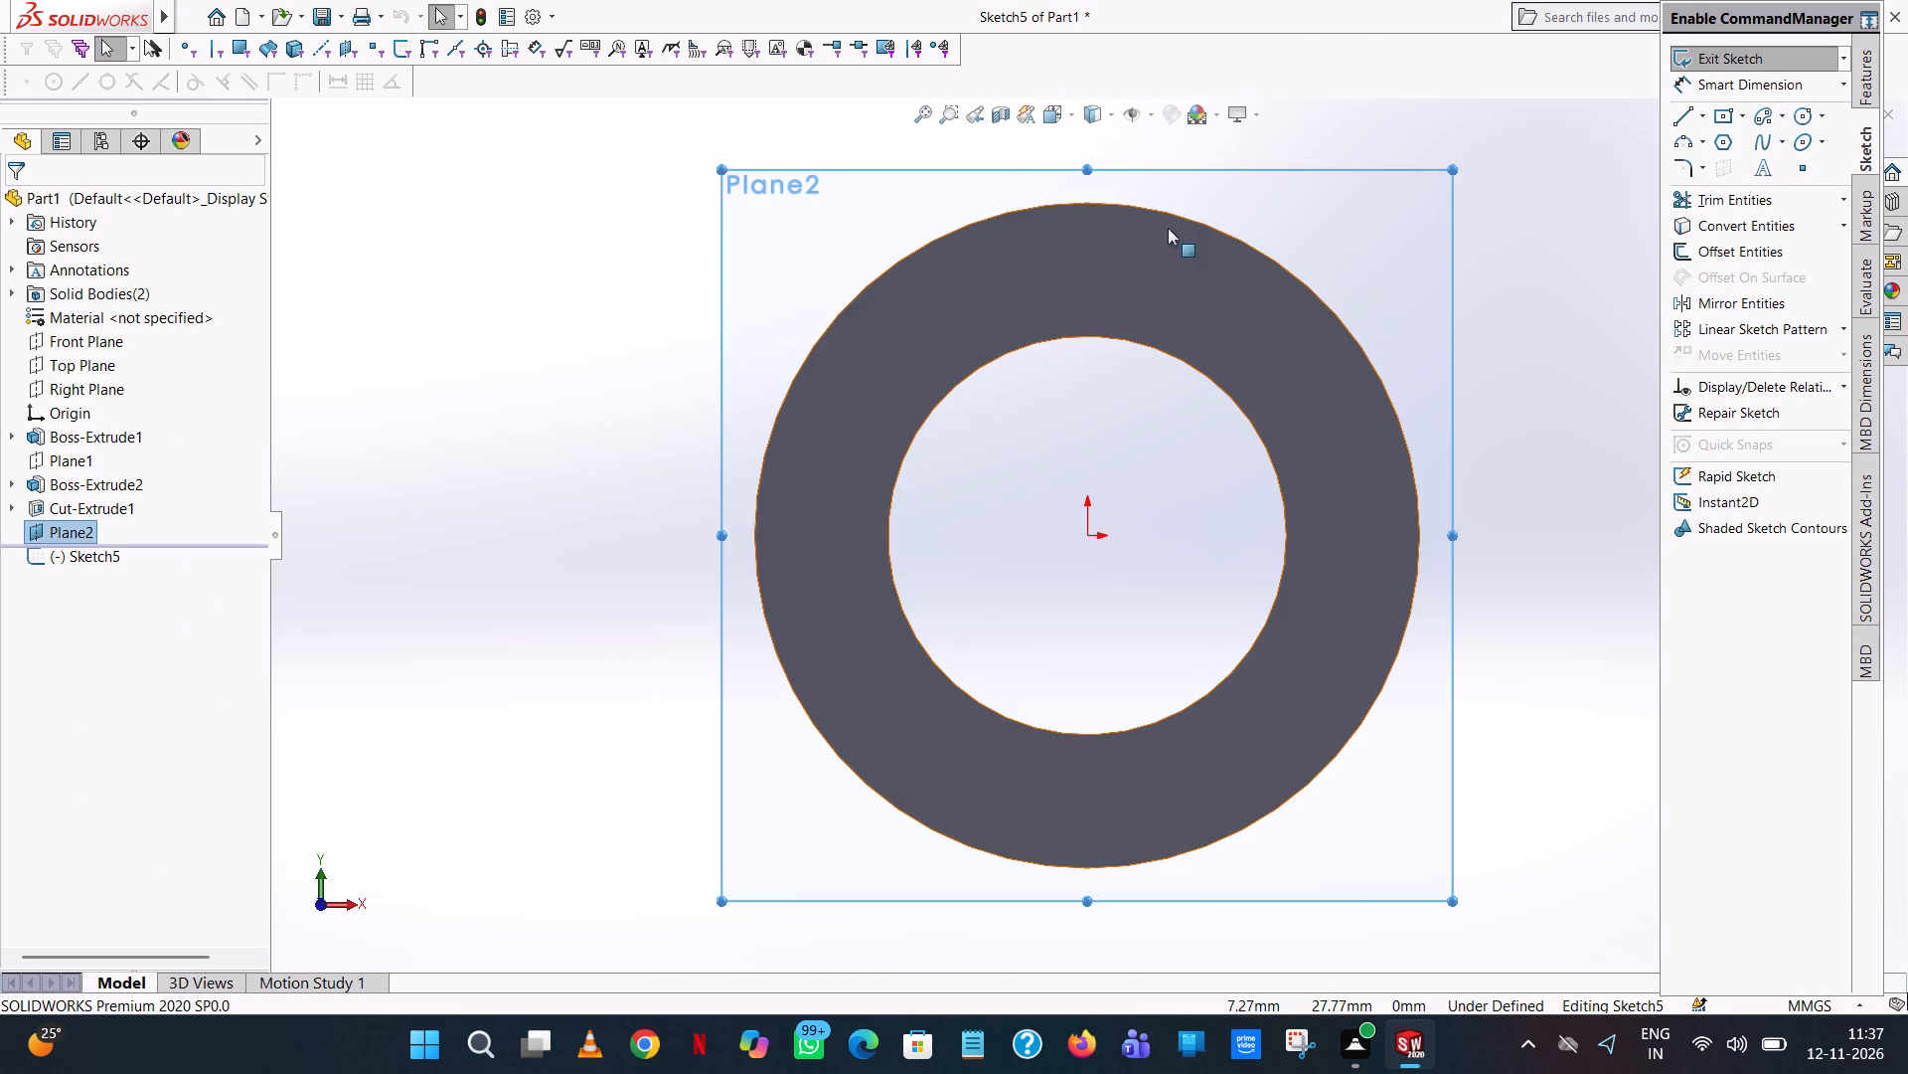
Draw a horizontal line of 140-18 mm from the disc's top point, a 60 mm vertical line down, and a line back to its bottom point.
left_click(1673, 119)
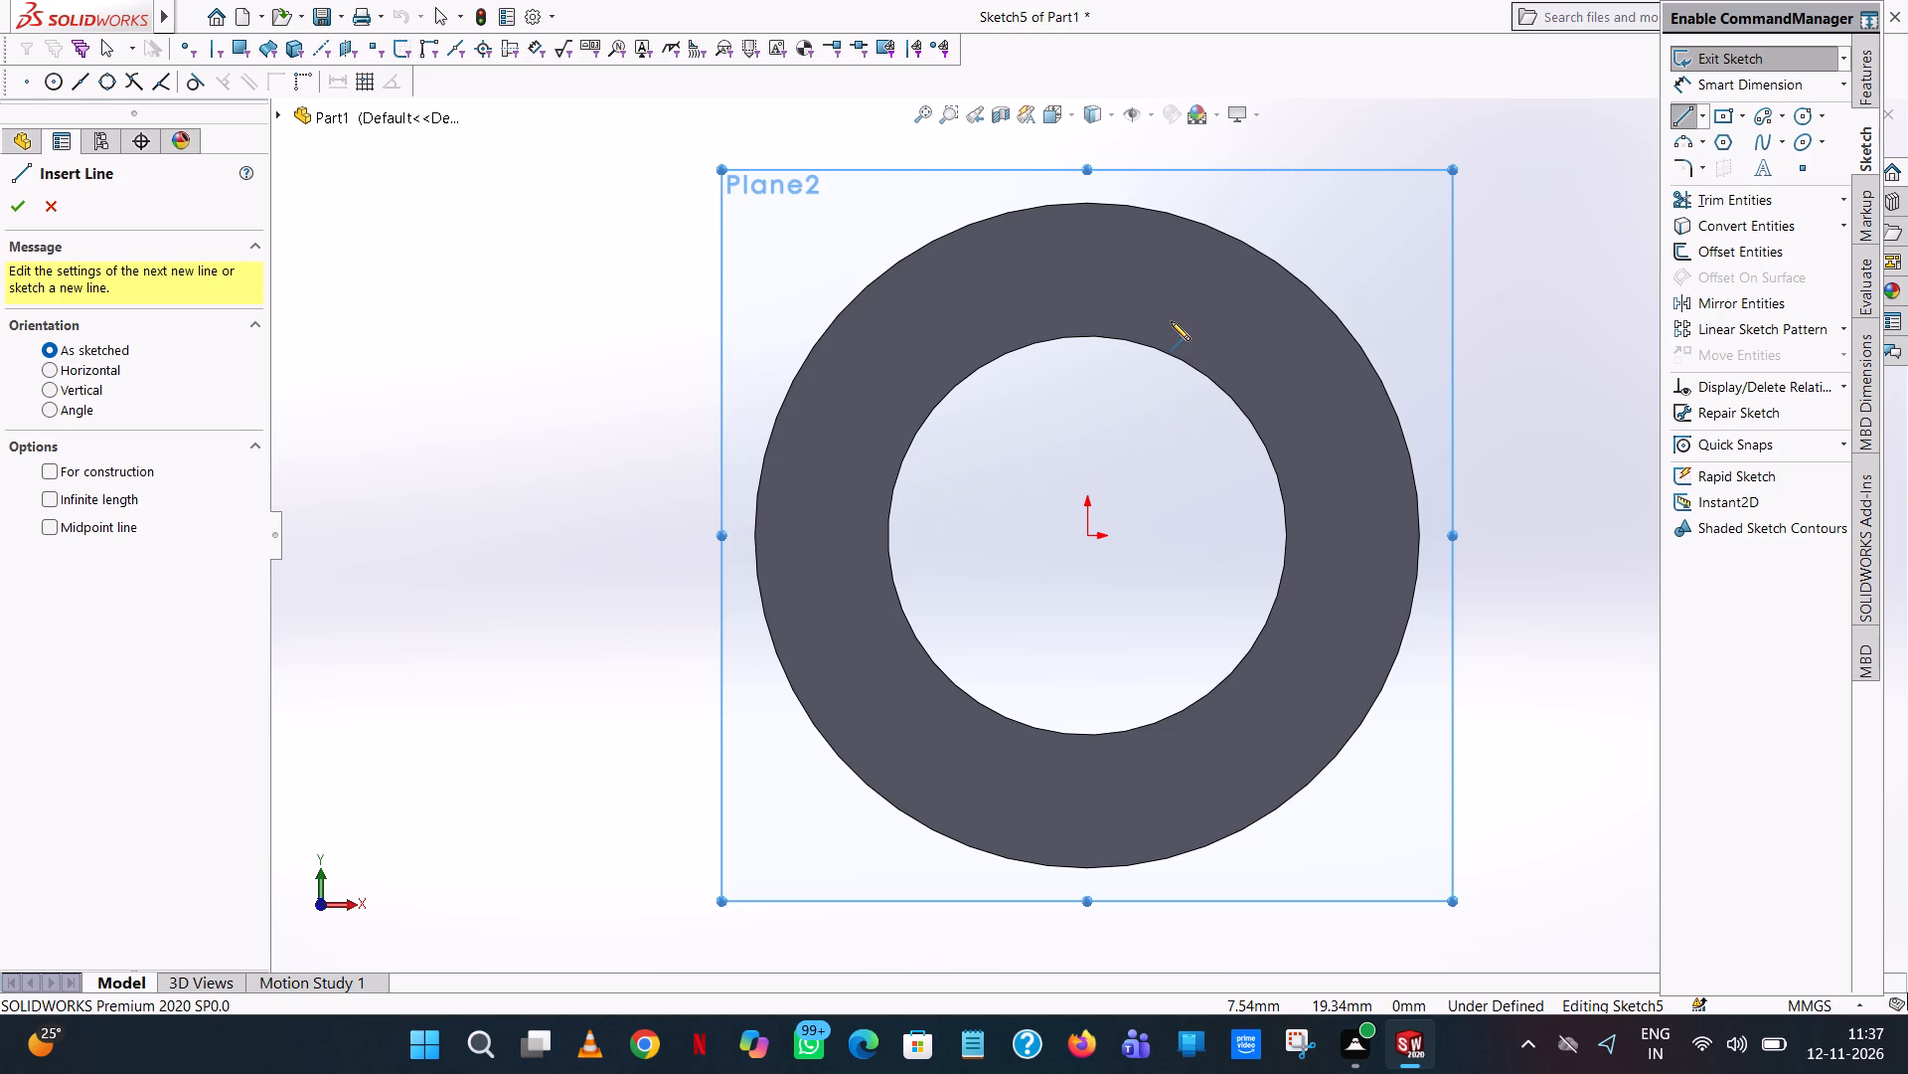
left_click(1089, 204)
scroll(1376, 232, "up", 2)
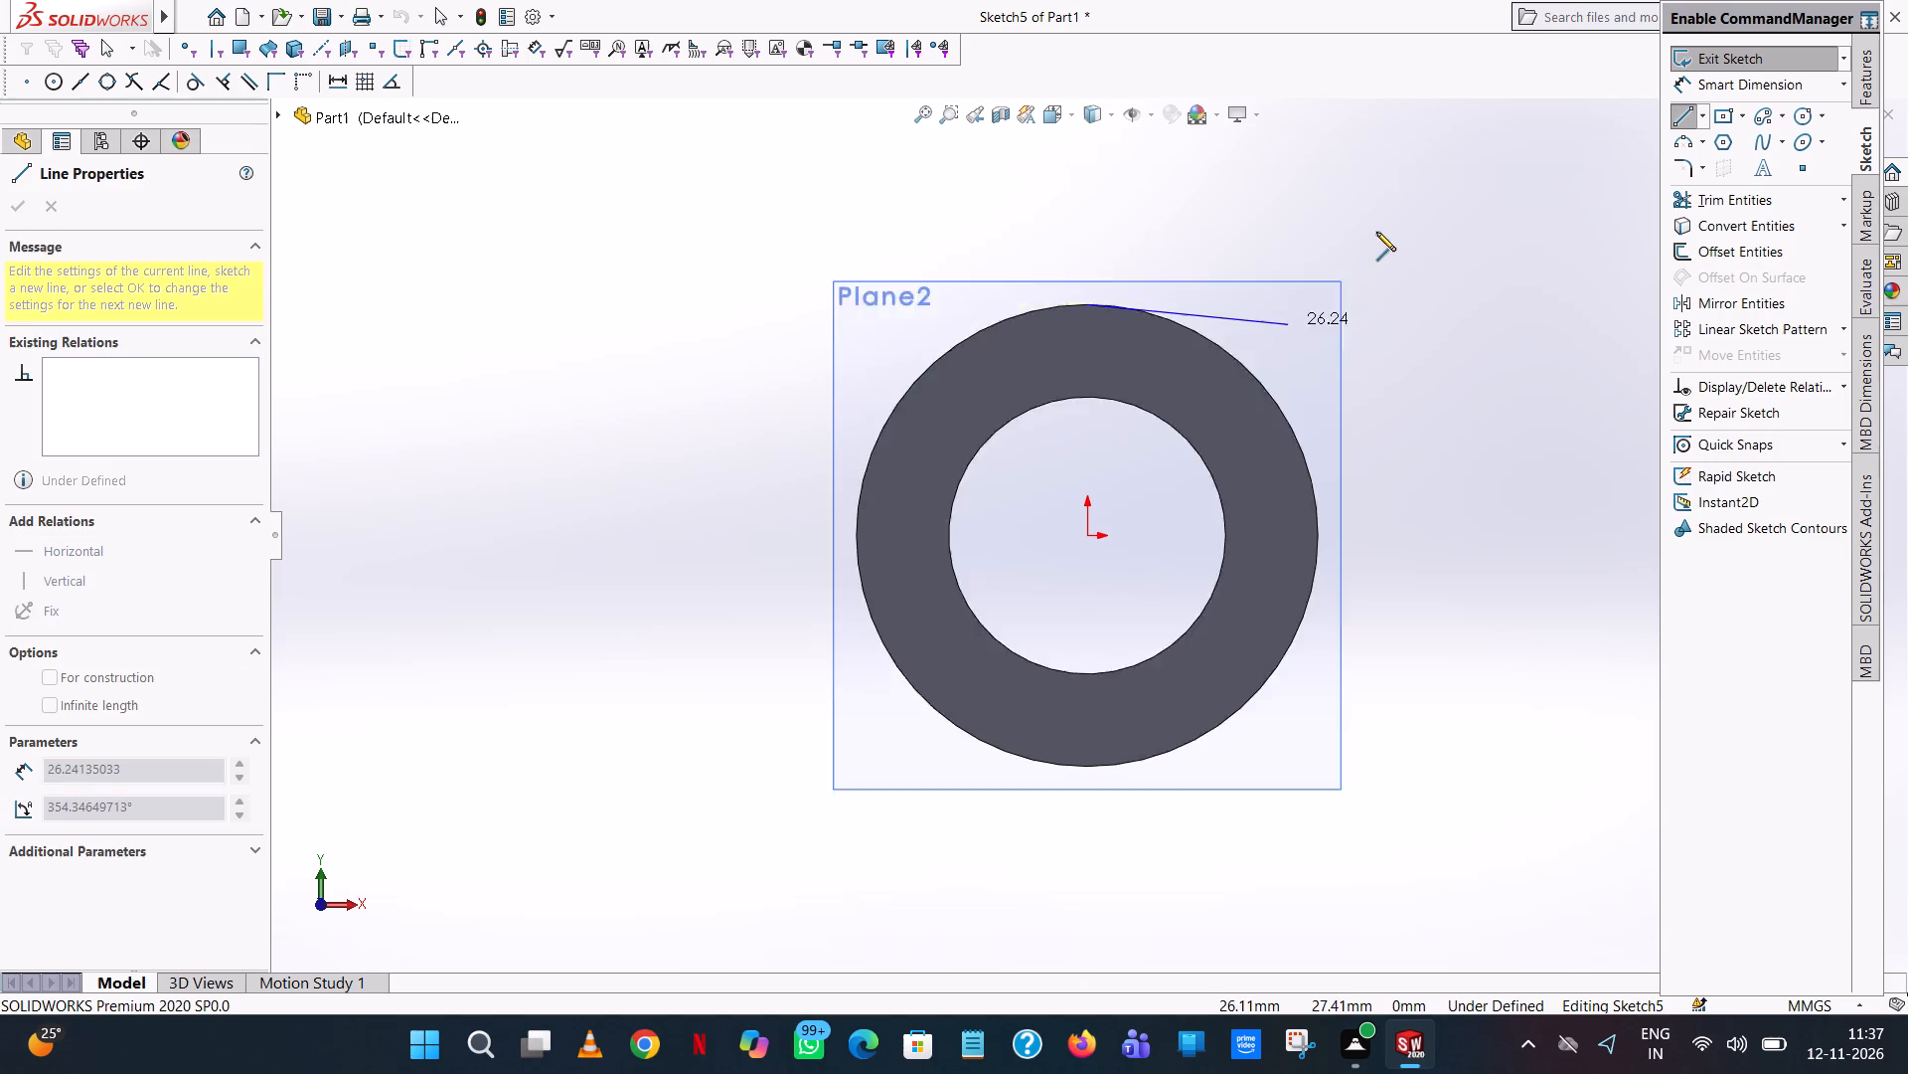
scroll(1376, 232, "up", 4)
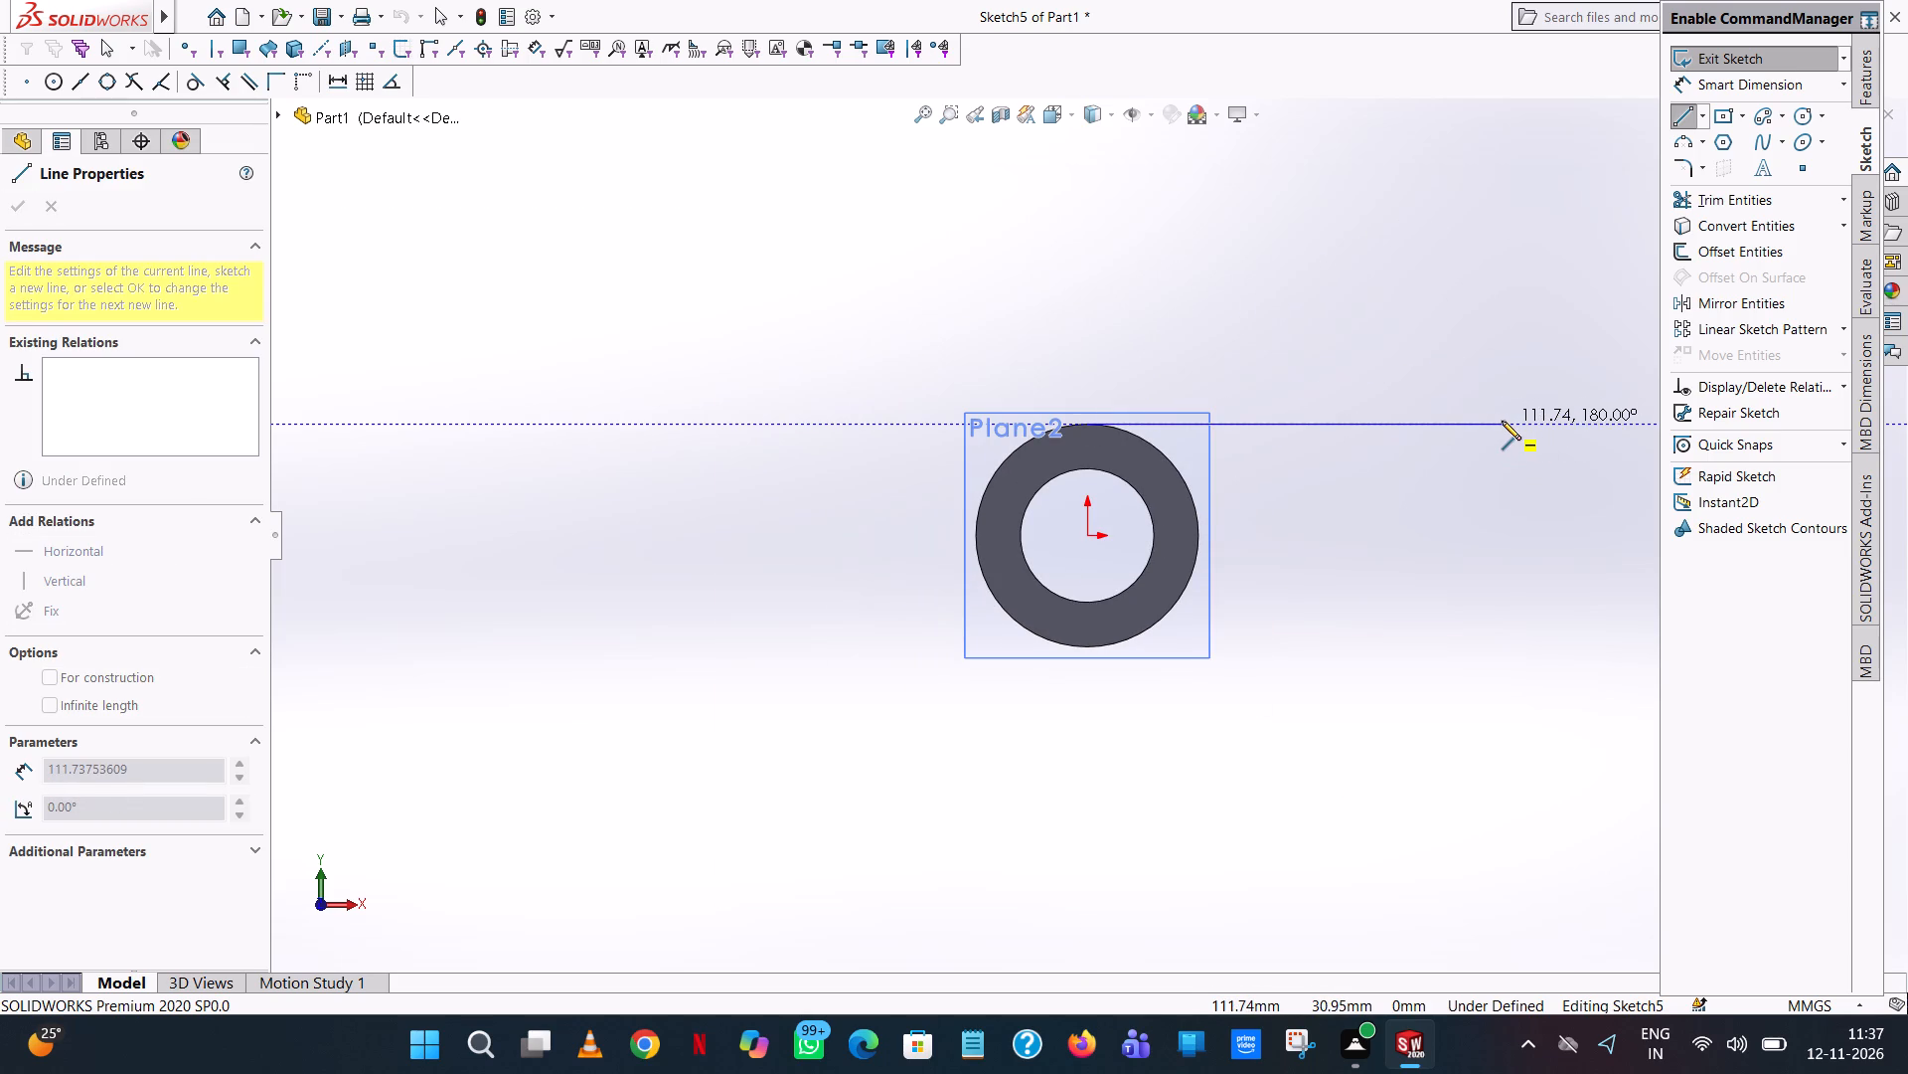
left_click(1502, 421)
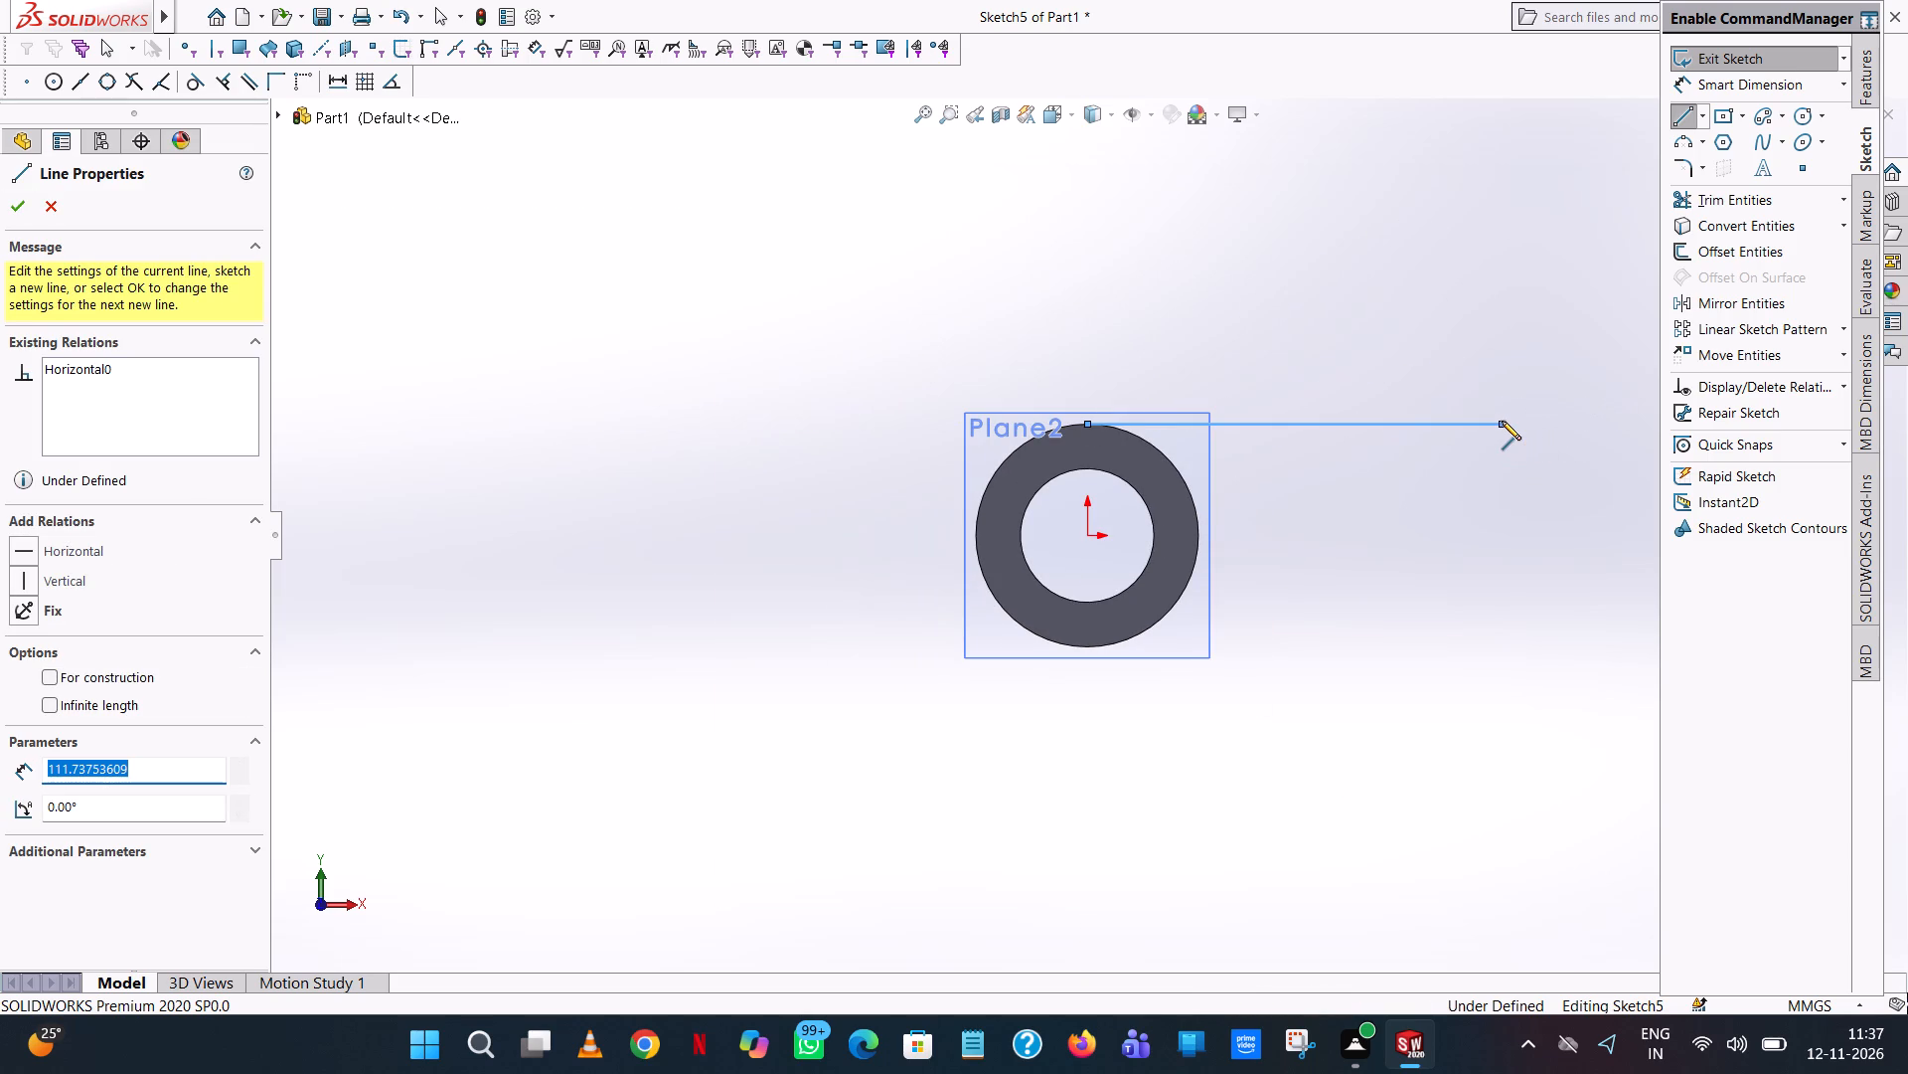
type("140")
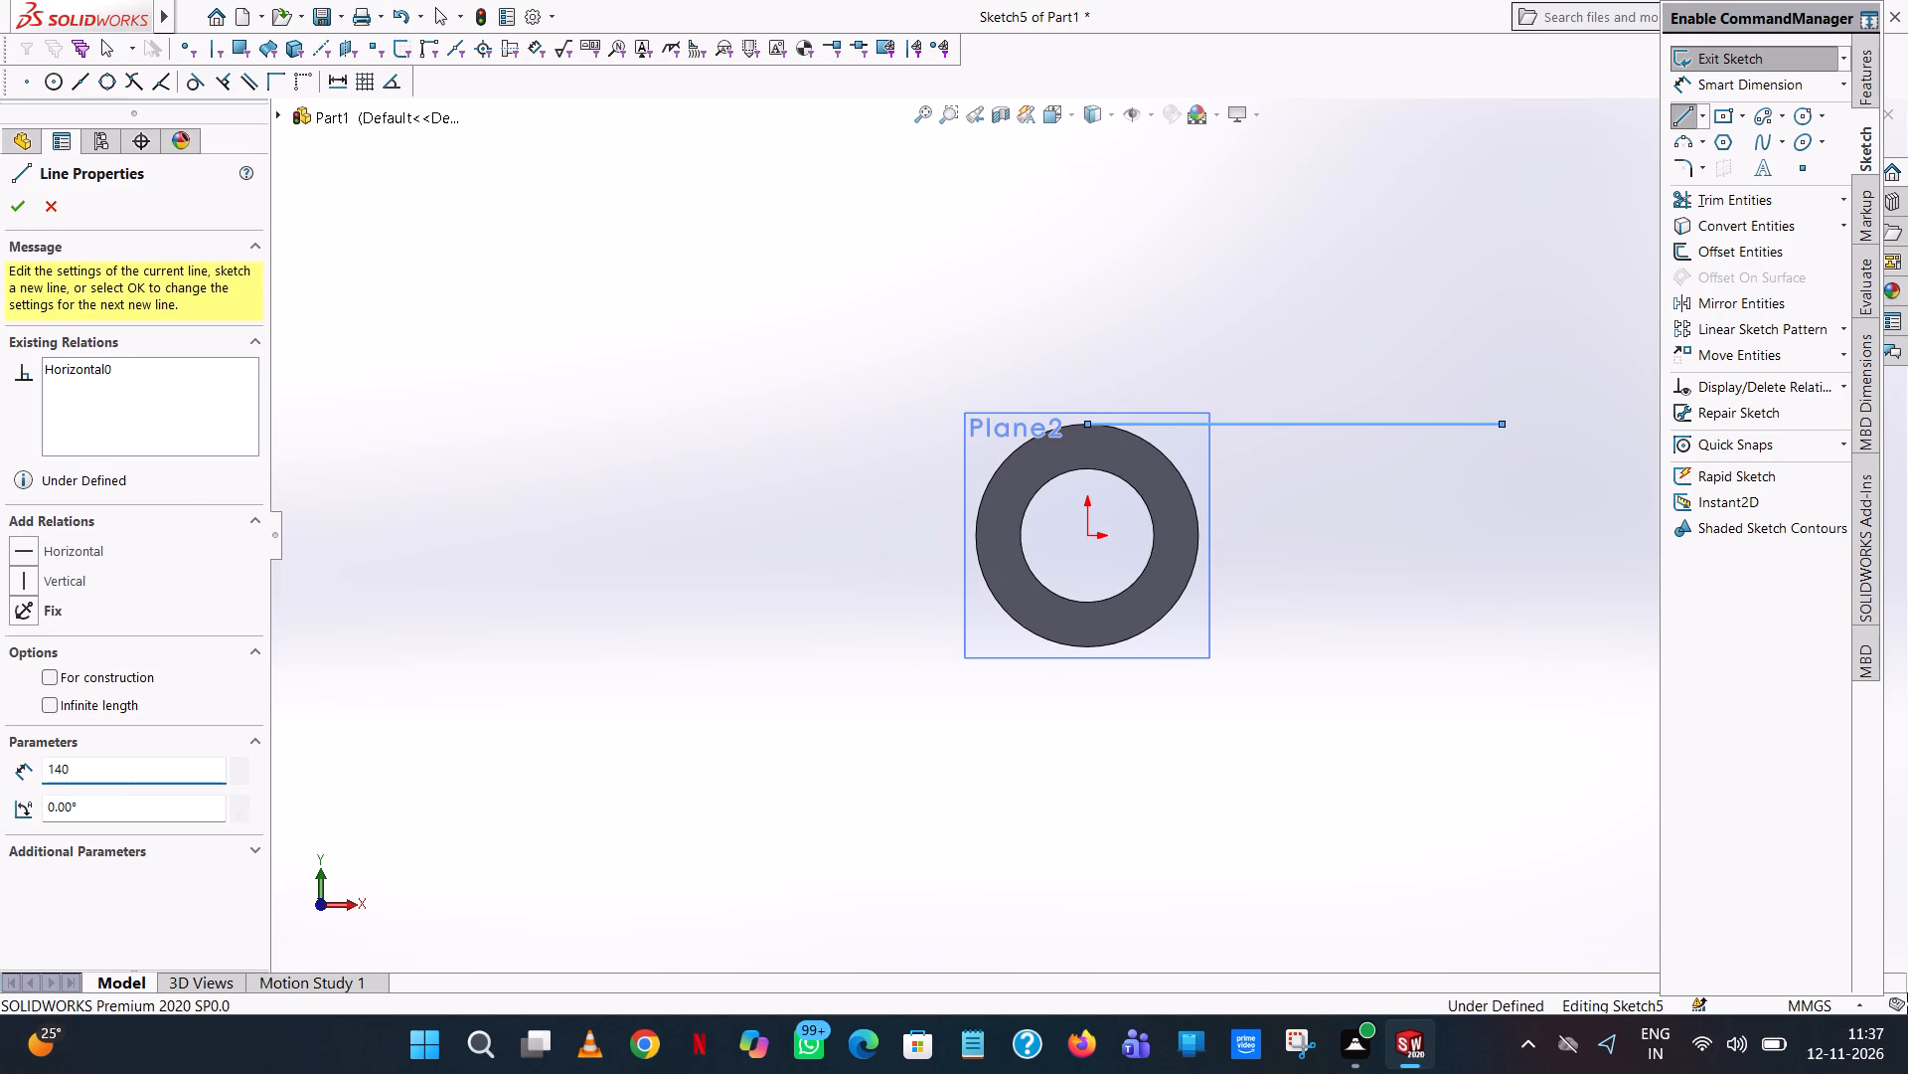
type("-18")
key("Return")
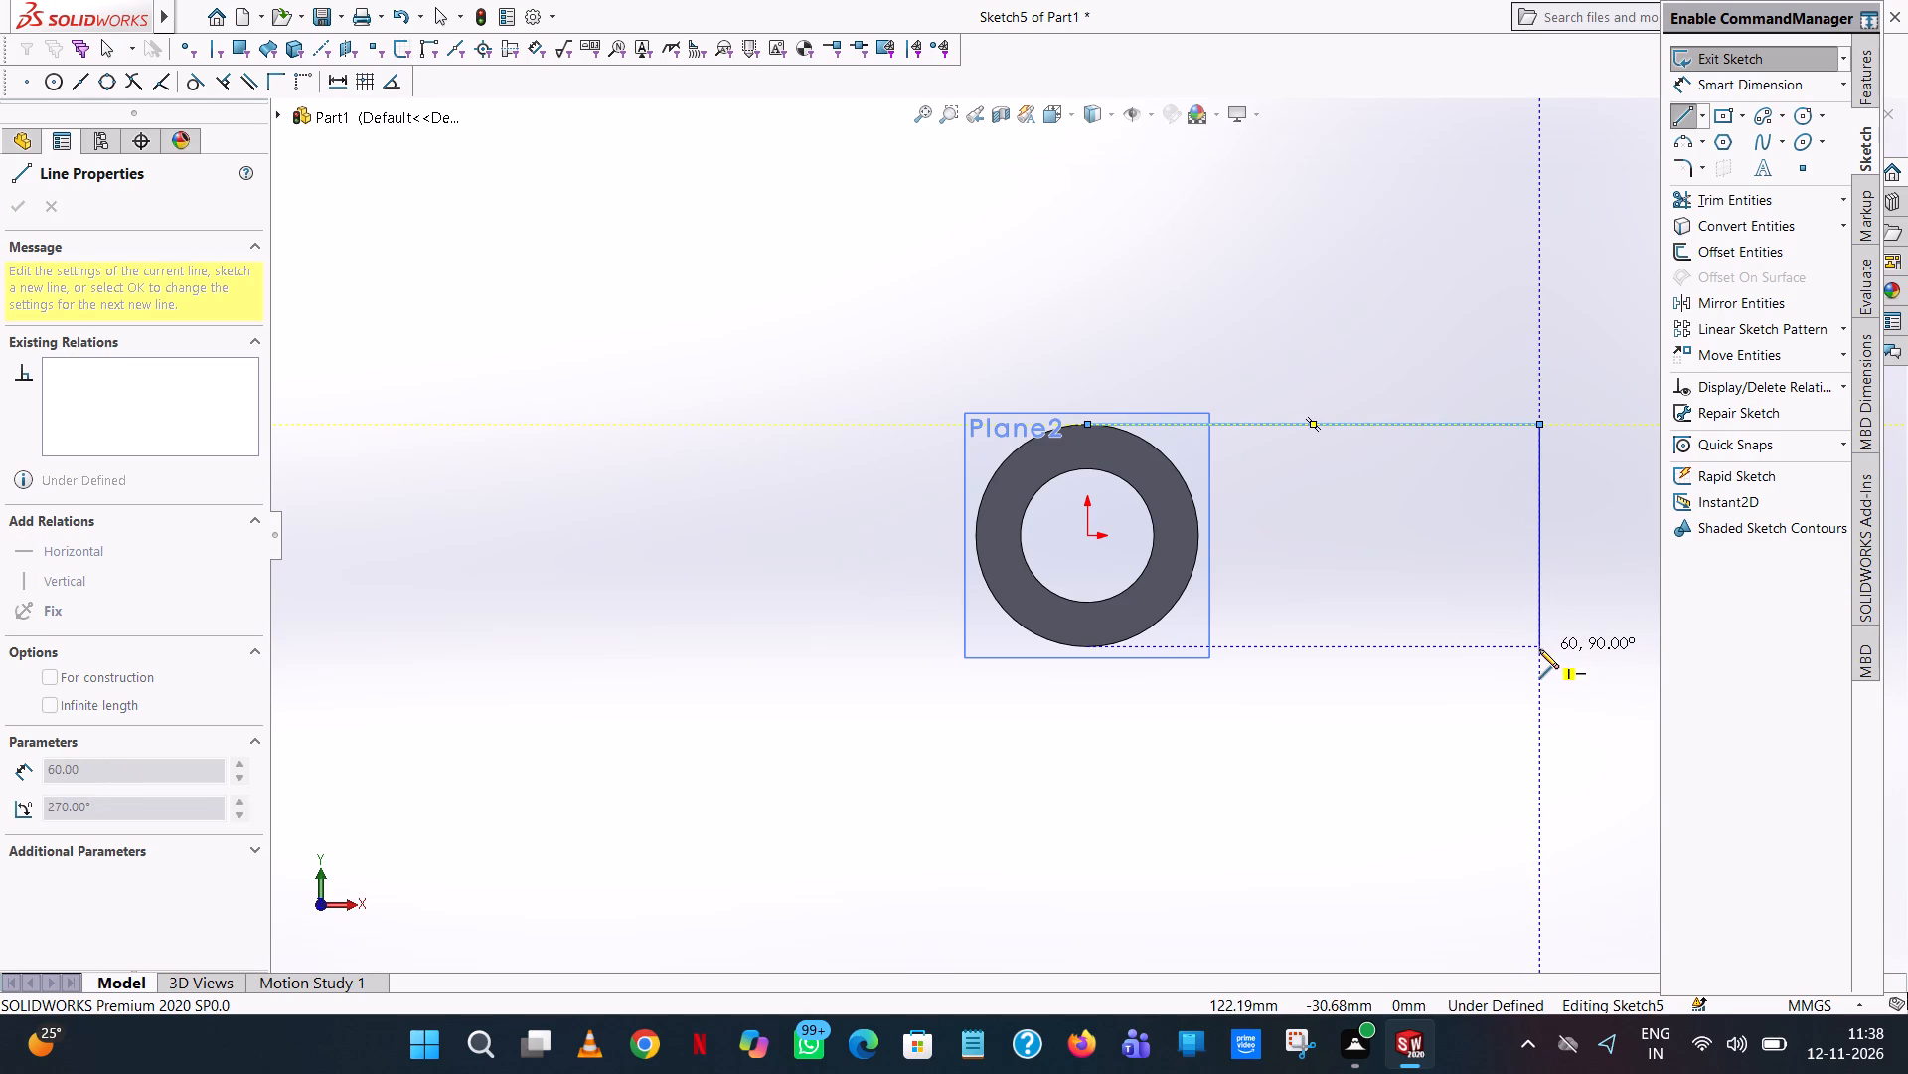
left_click(1539, 649)
left_click(1084, 644)
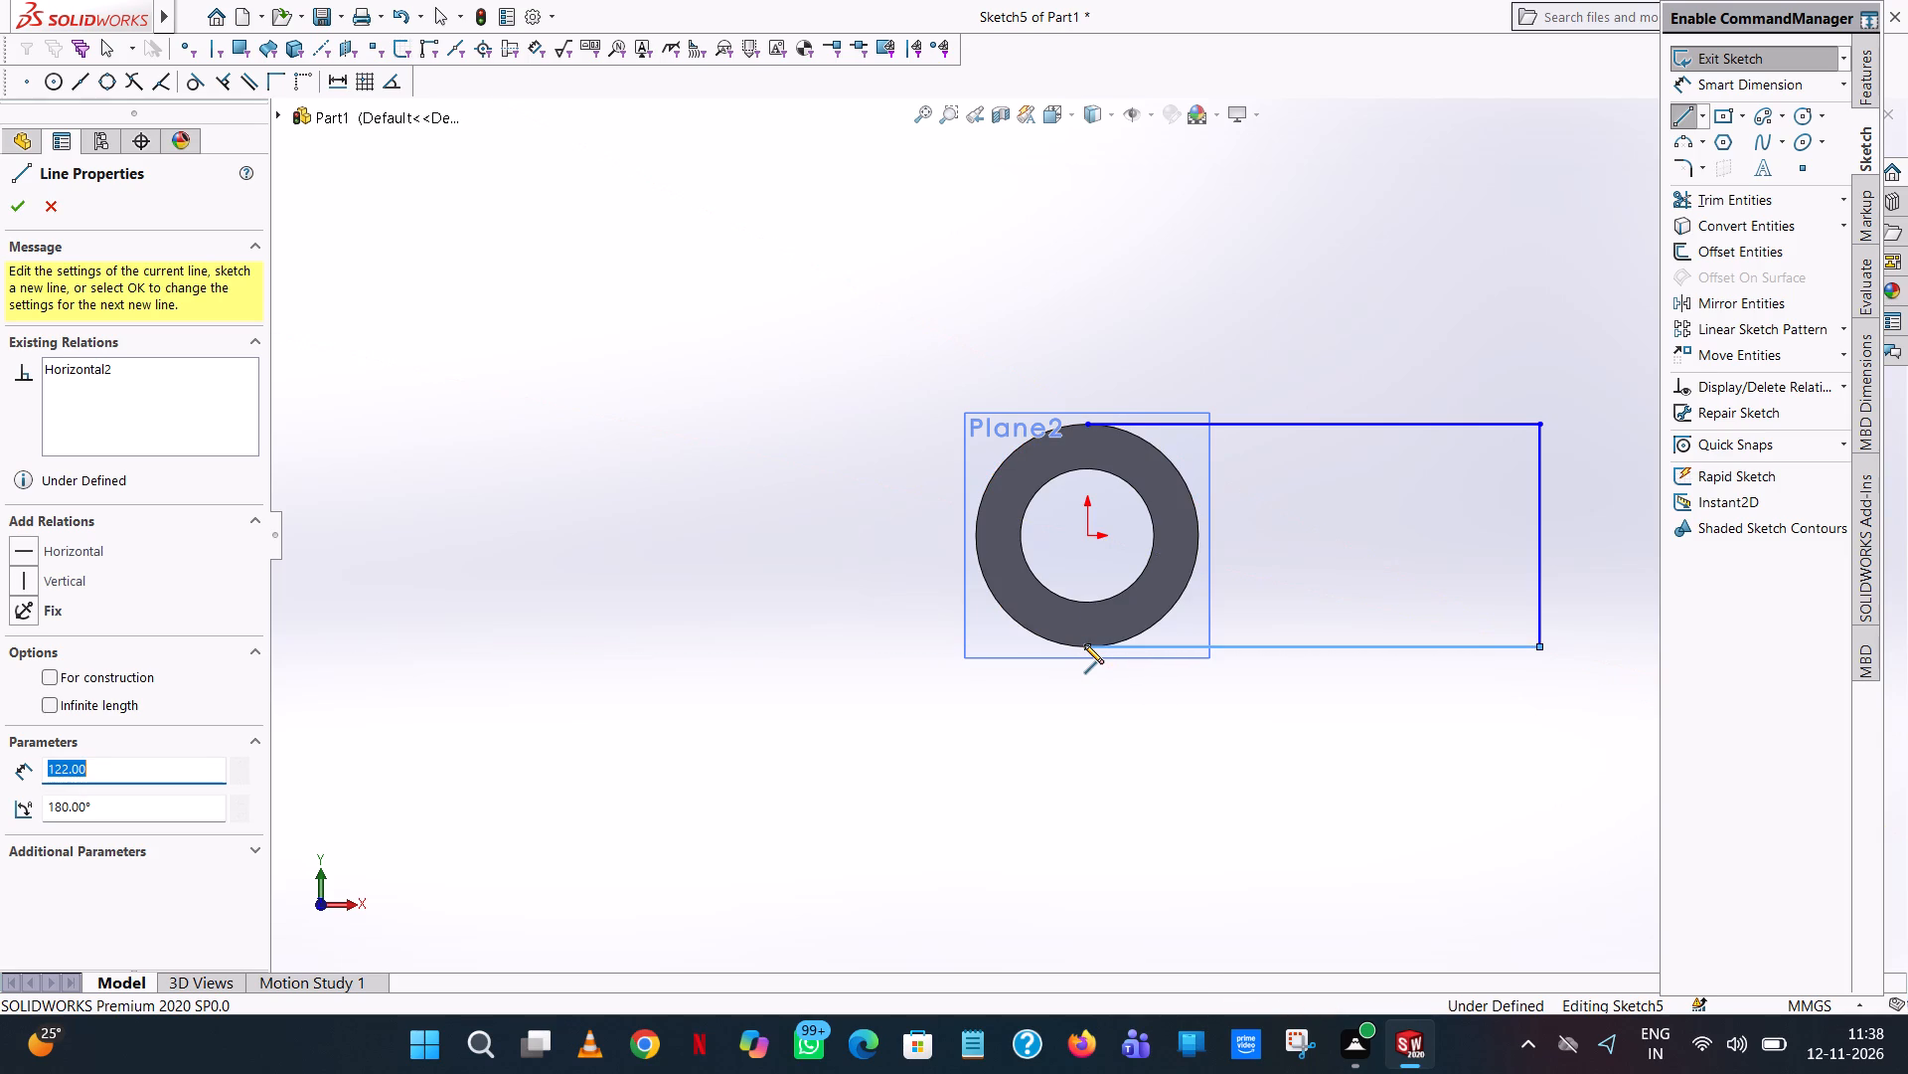
right_click(1084, 644)
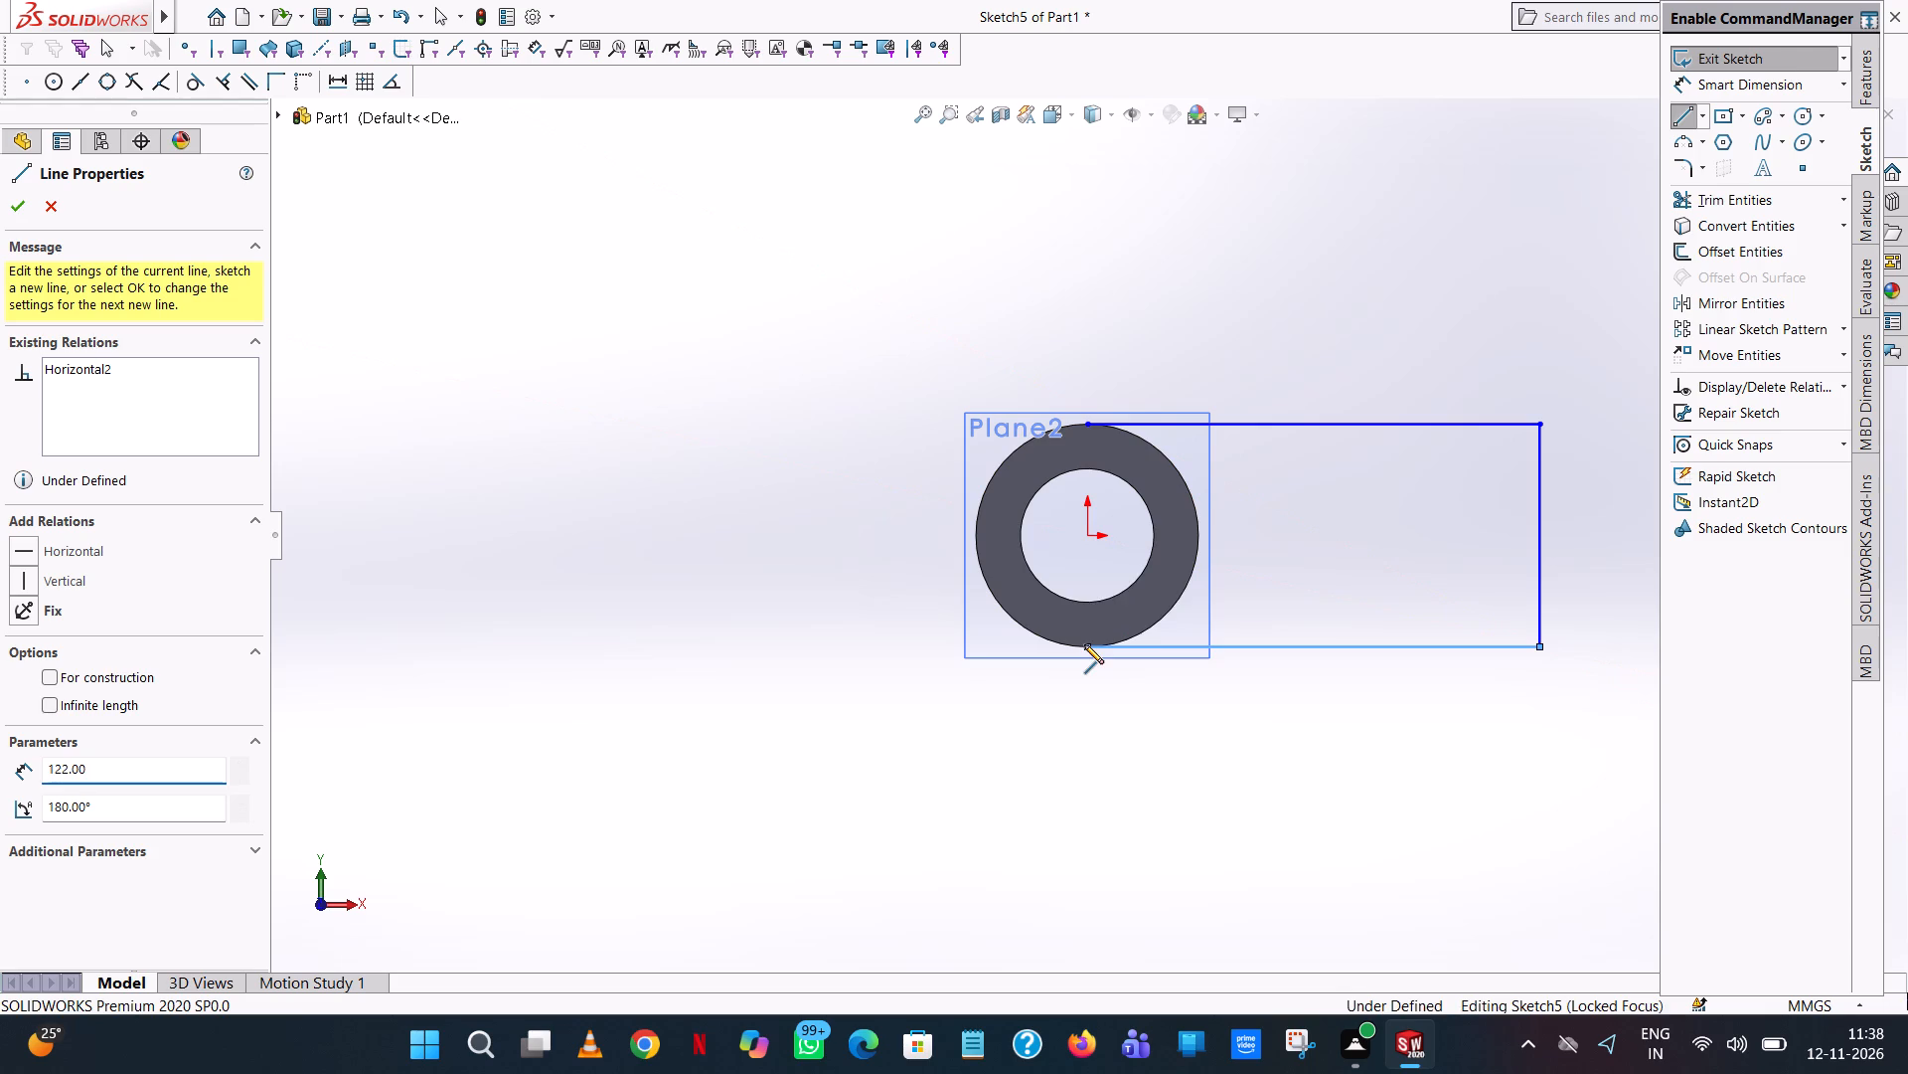
left_click(1174, 657)
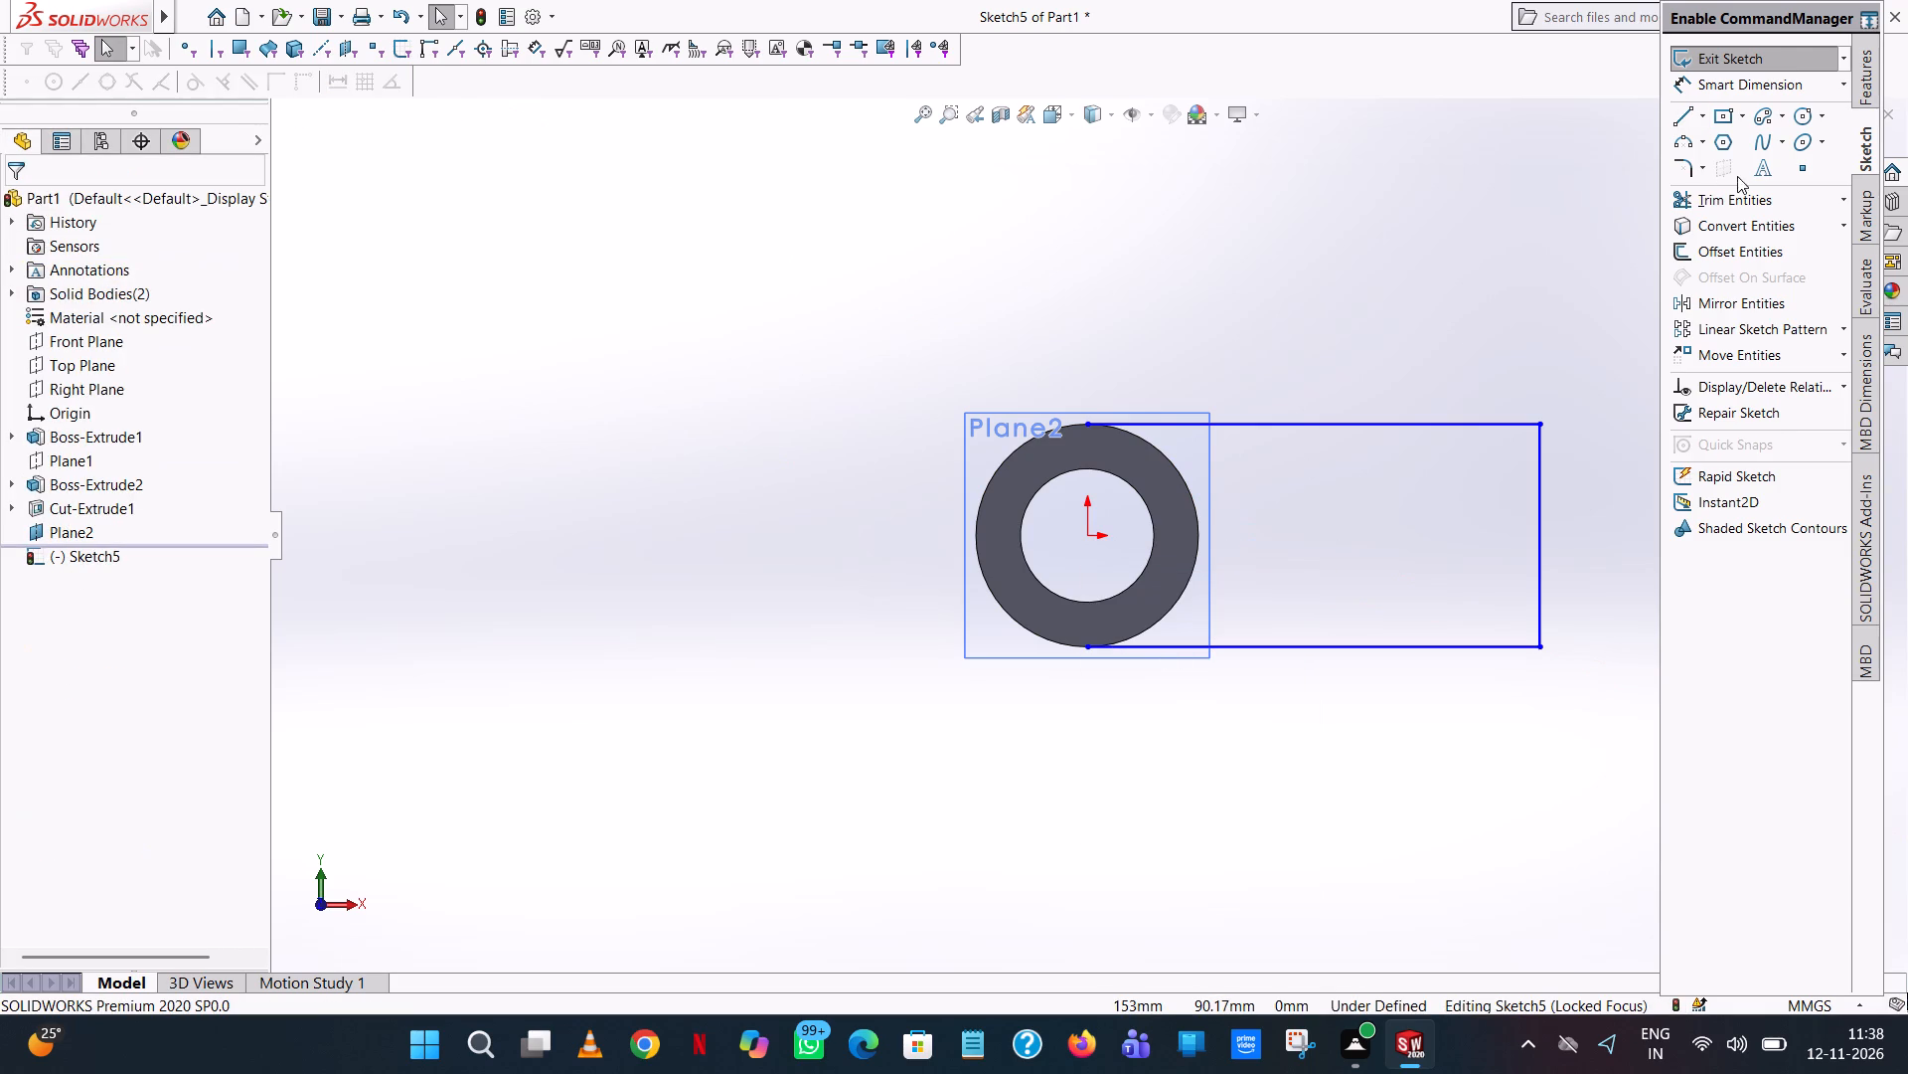
Sketch an origin-centred circle of 30 mm radius on the disc's outline and trim away its half facing away from the arm lines.
left_click(1808, 106)
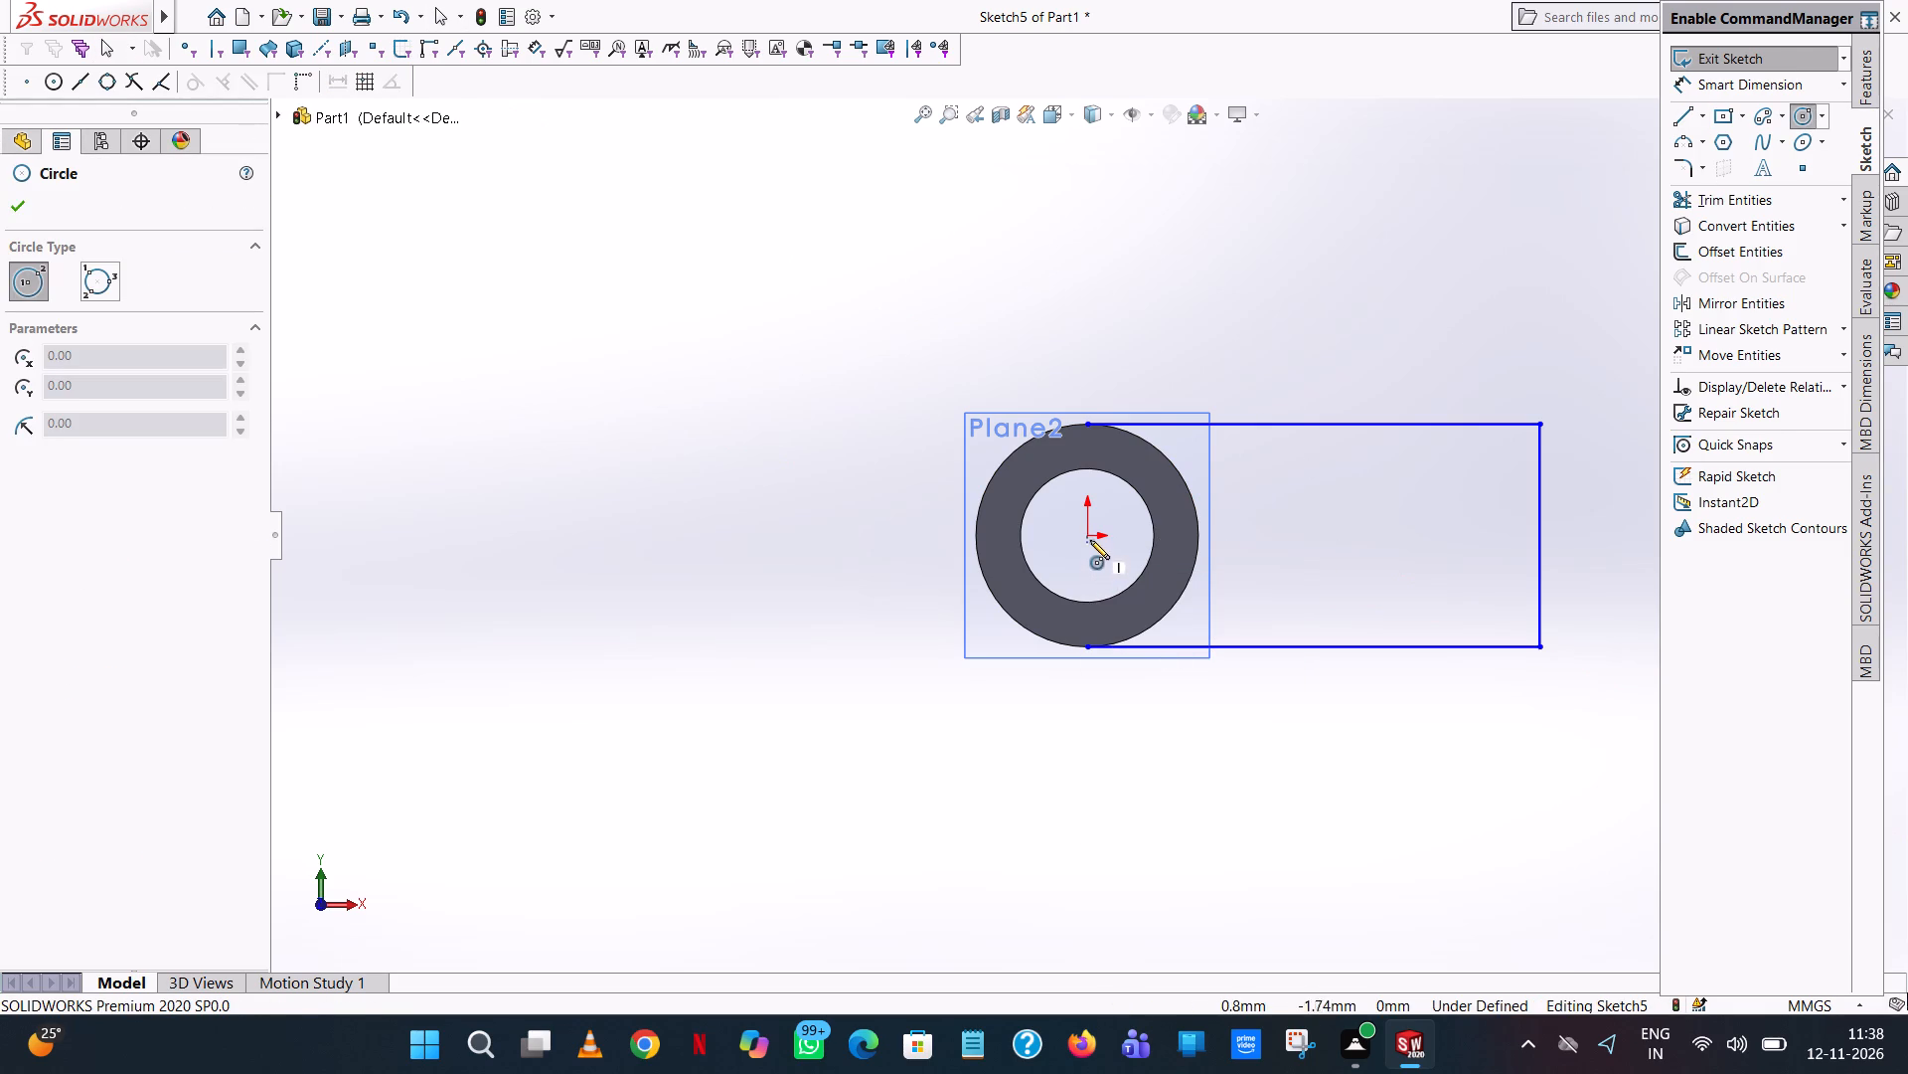
left_click(1089, 538)
left_click(1192, 495)
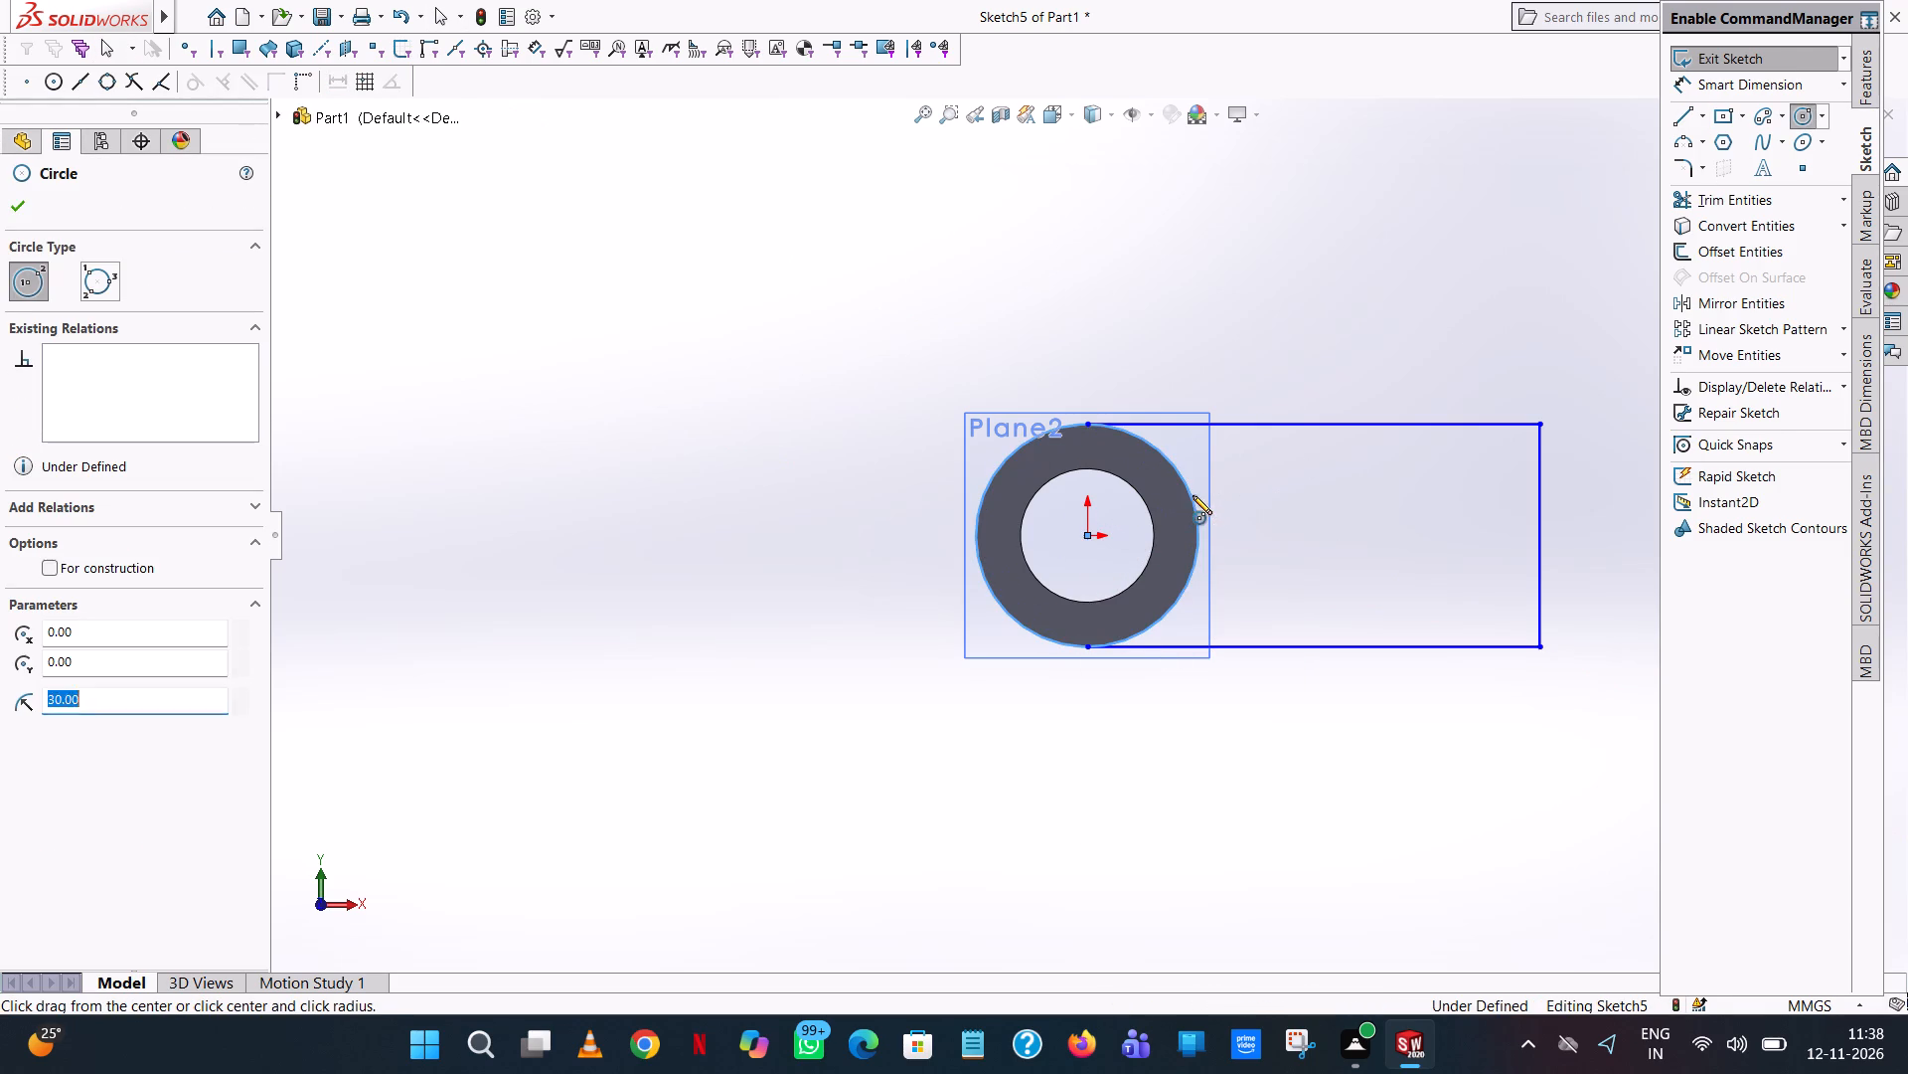
right_click(1192, 495)
left_click(1276, 508)
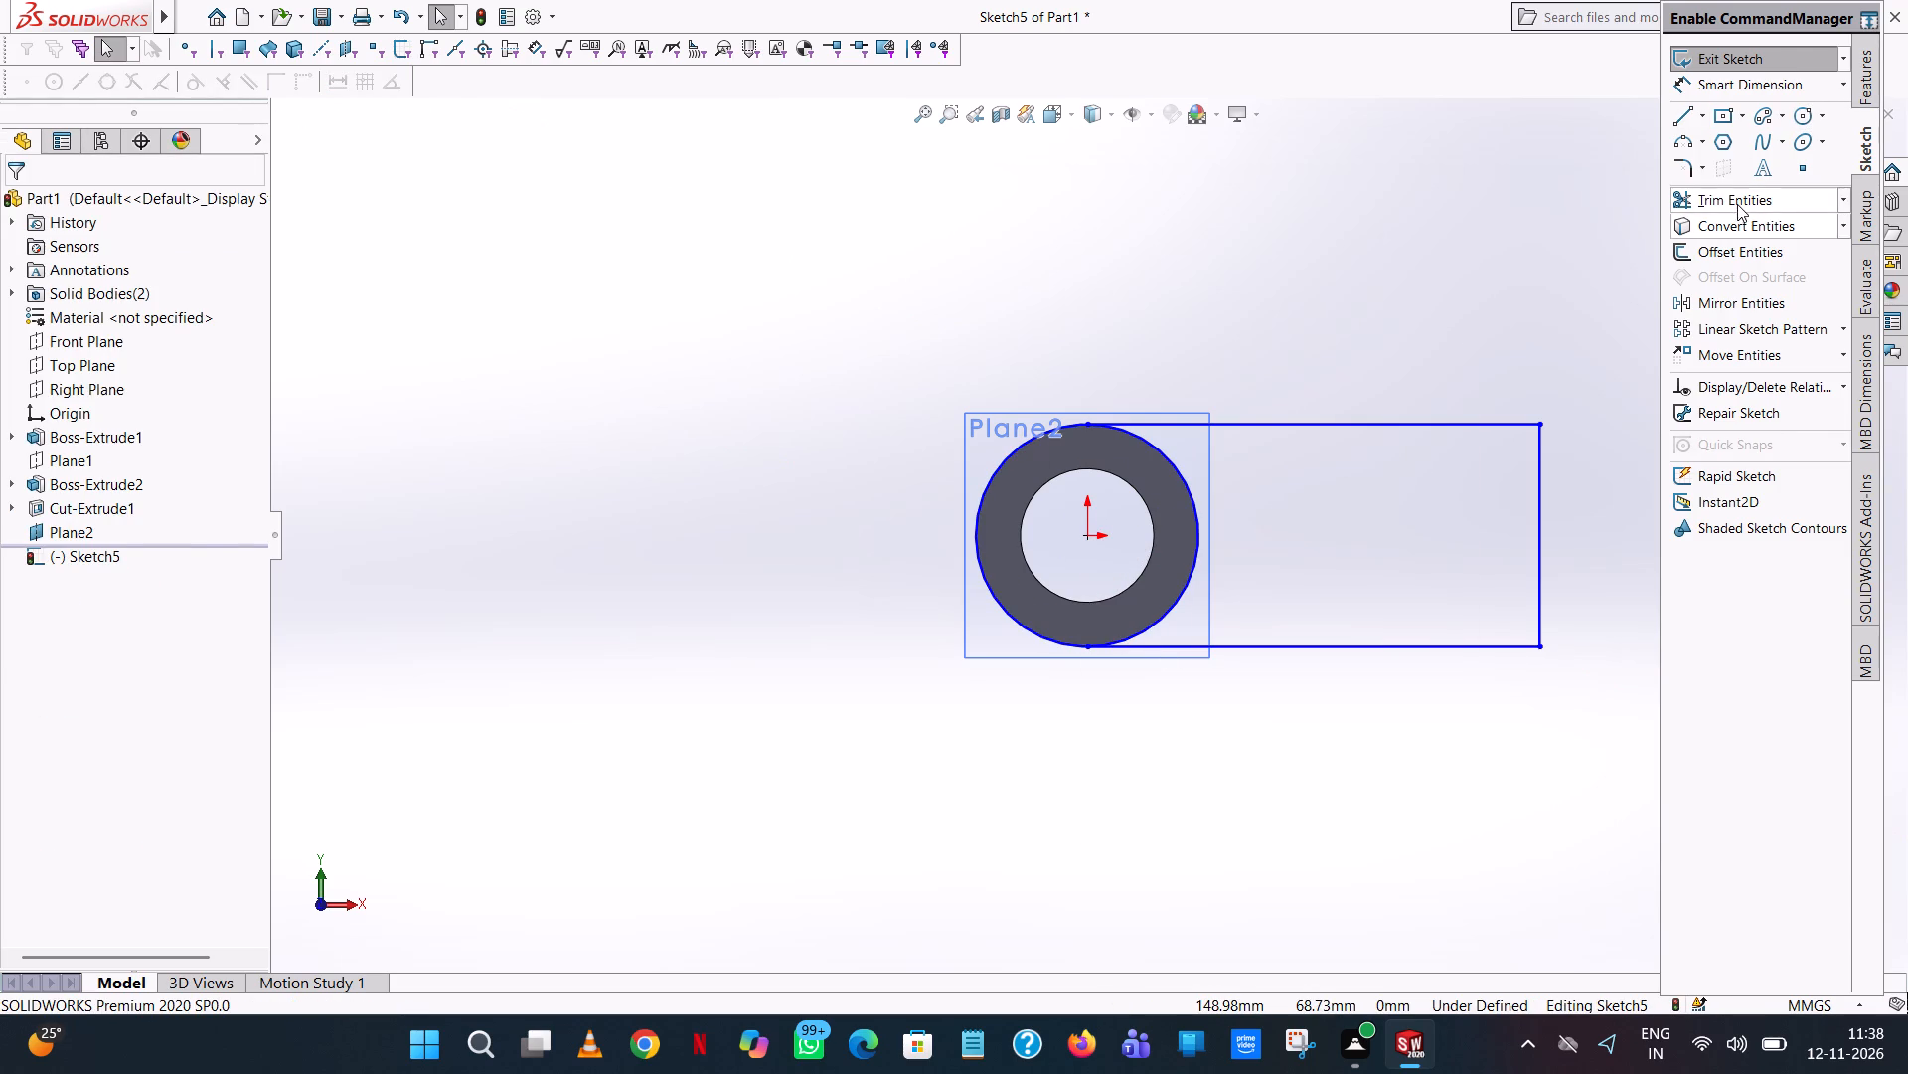
left_click(1737, 204)
left_click(1000, 461)
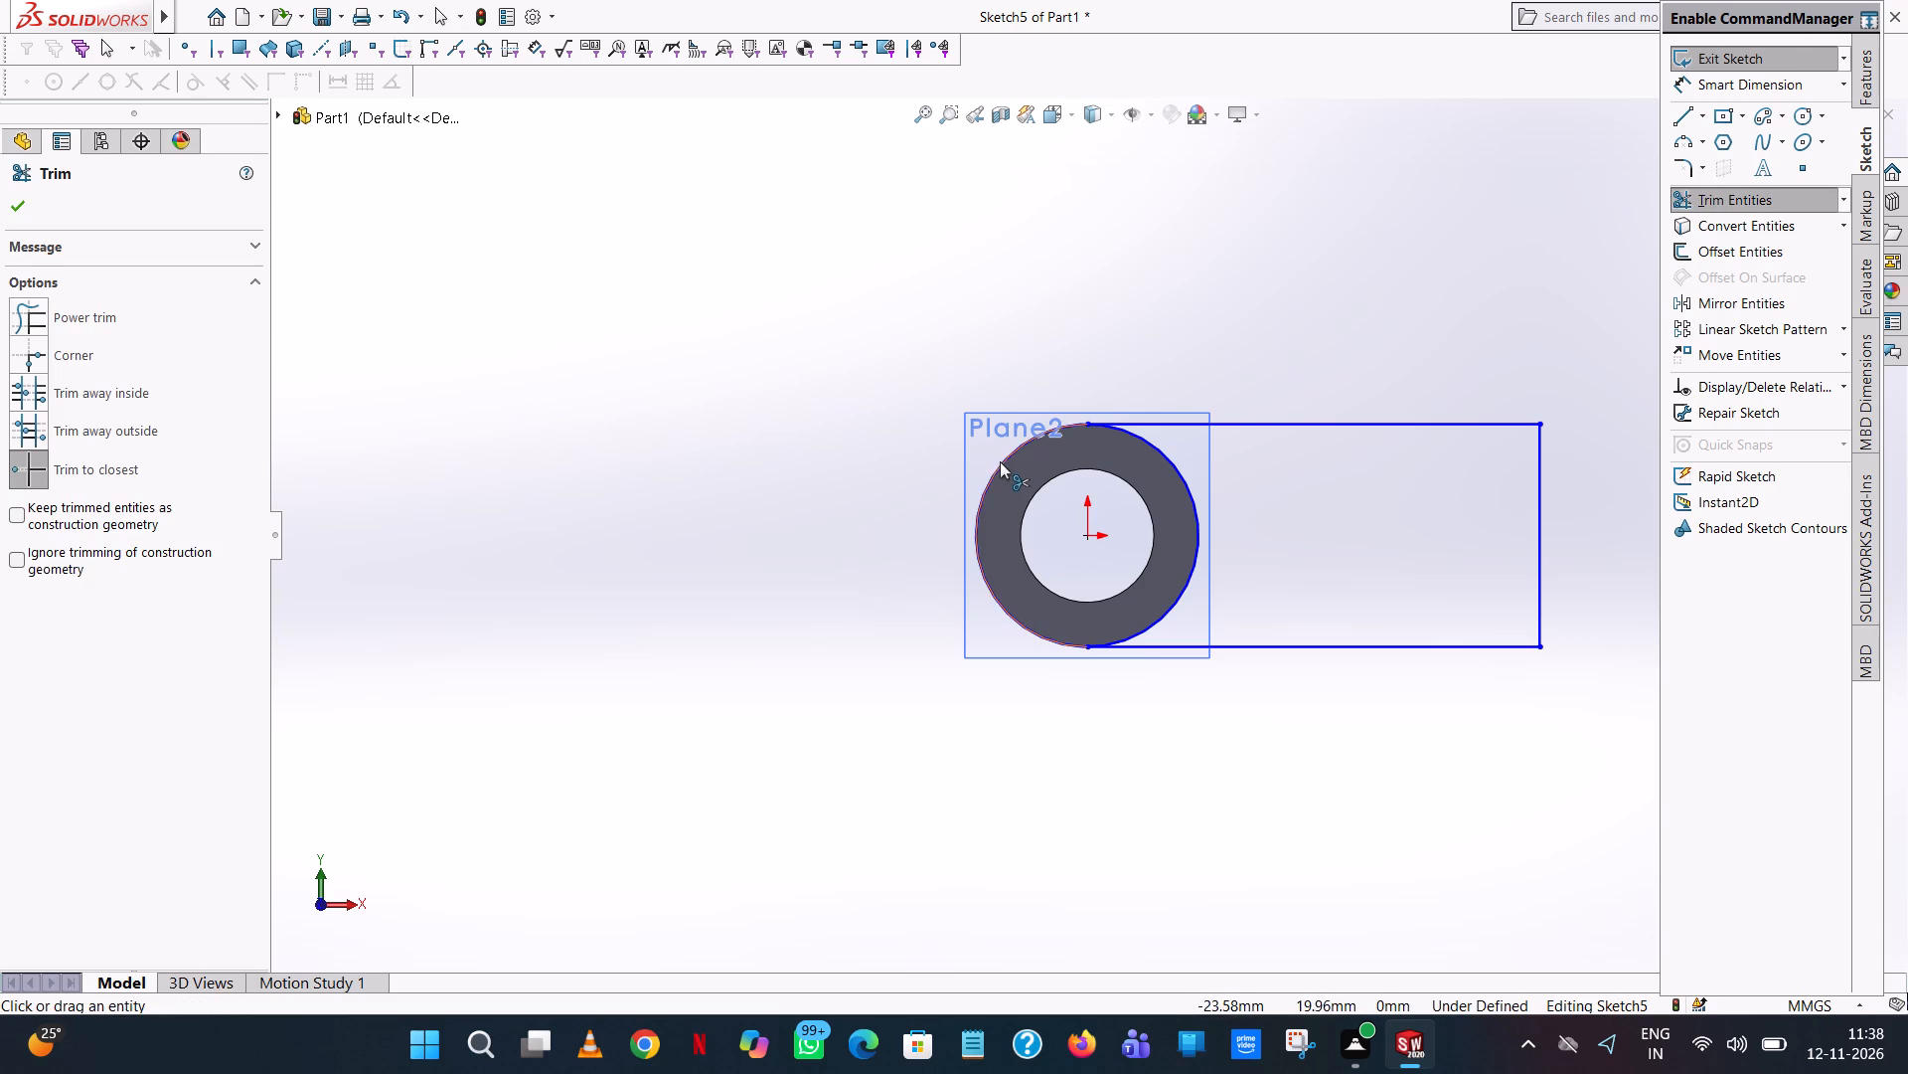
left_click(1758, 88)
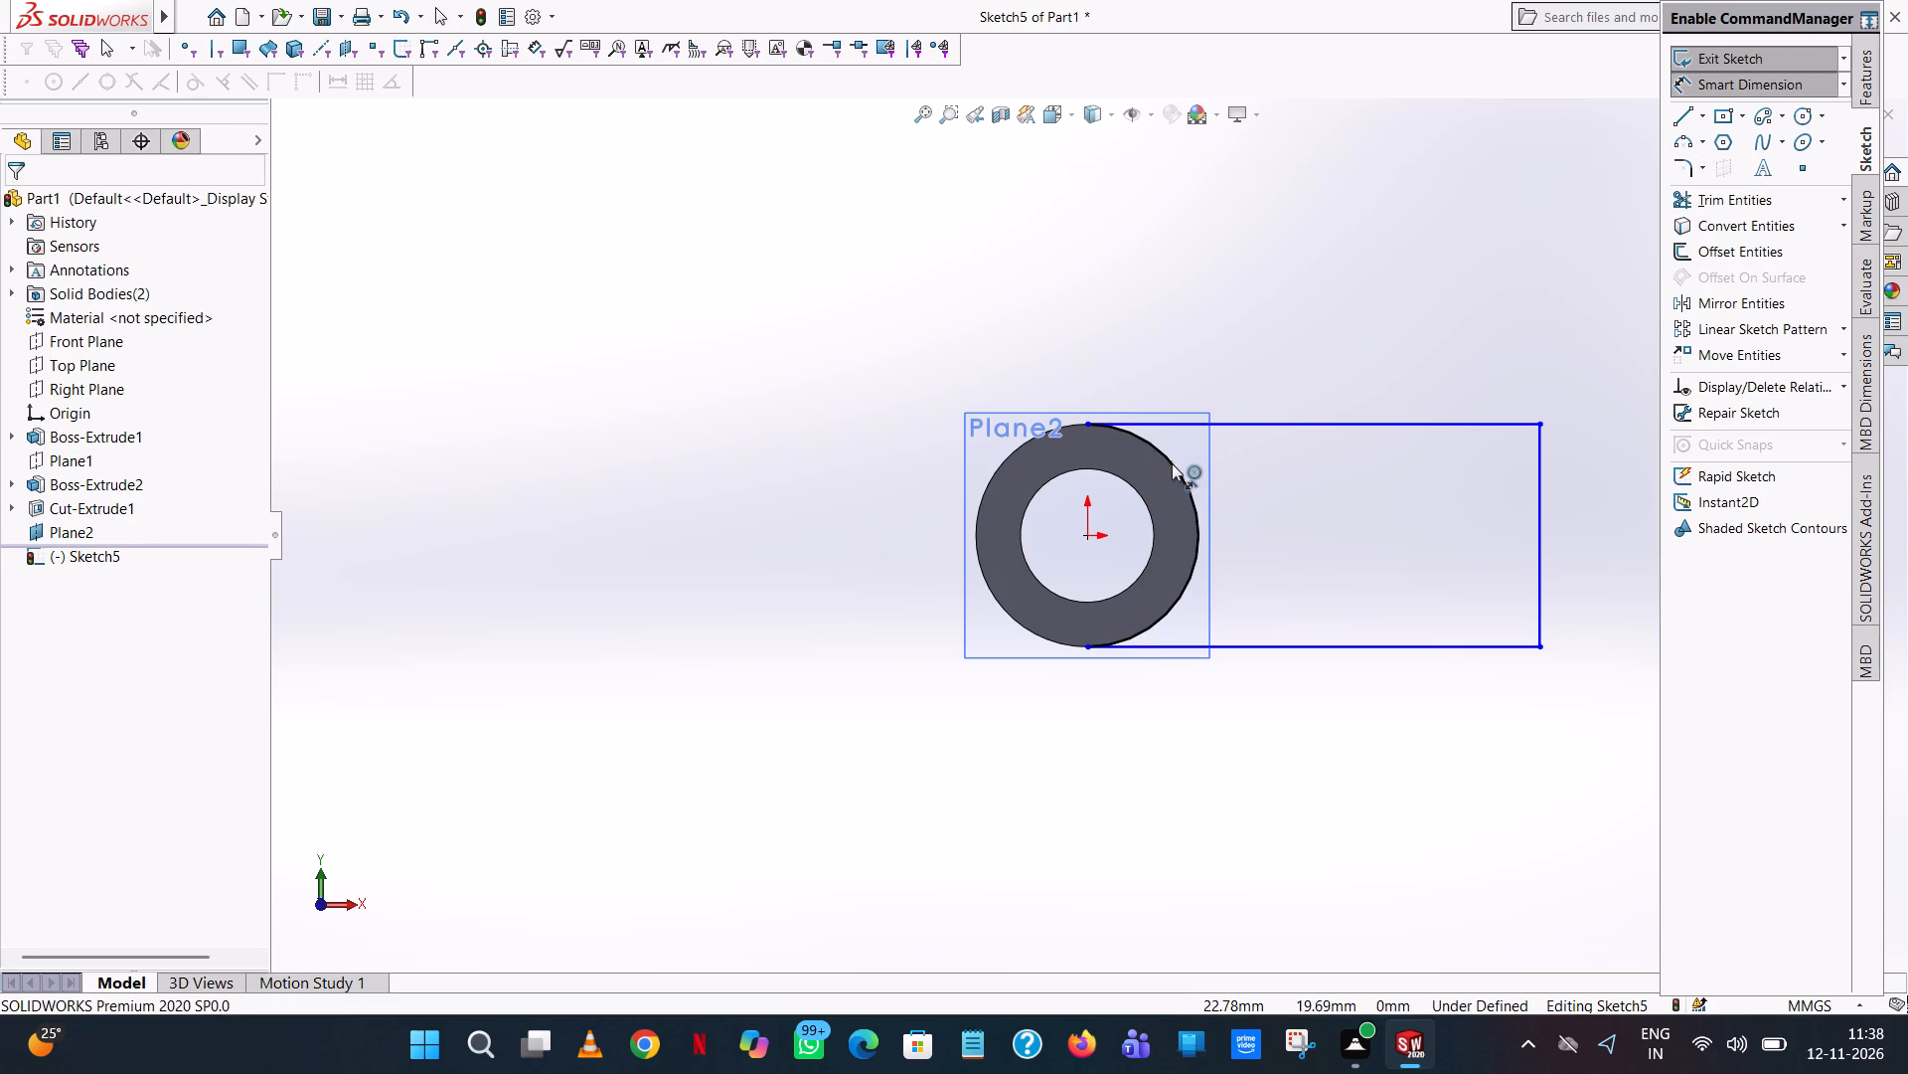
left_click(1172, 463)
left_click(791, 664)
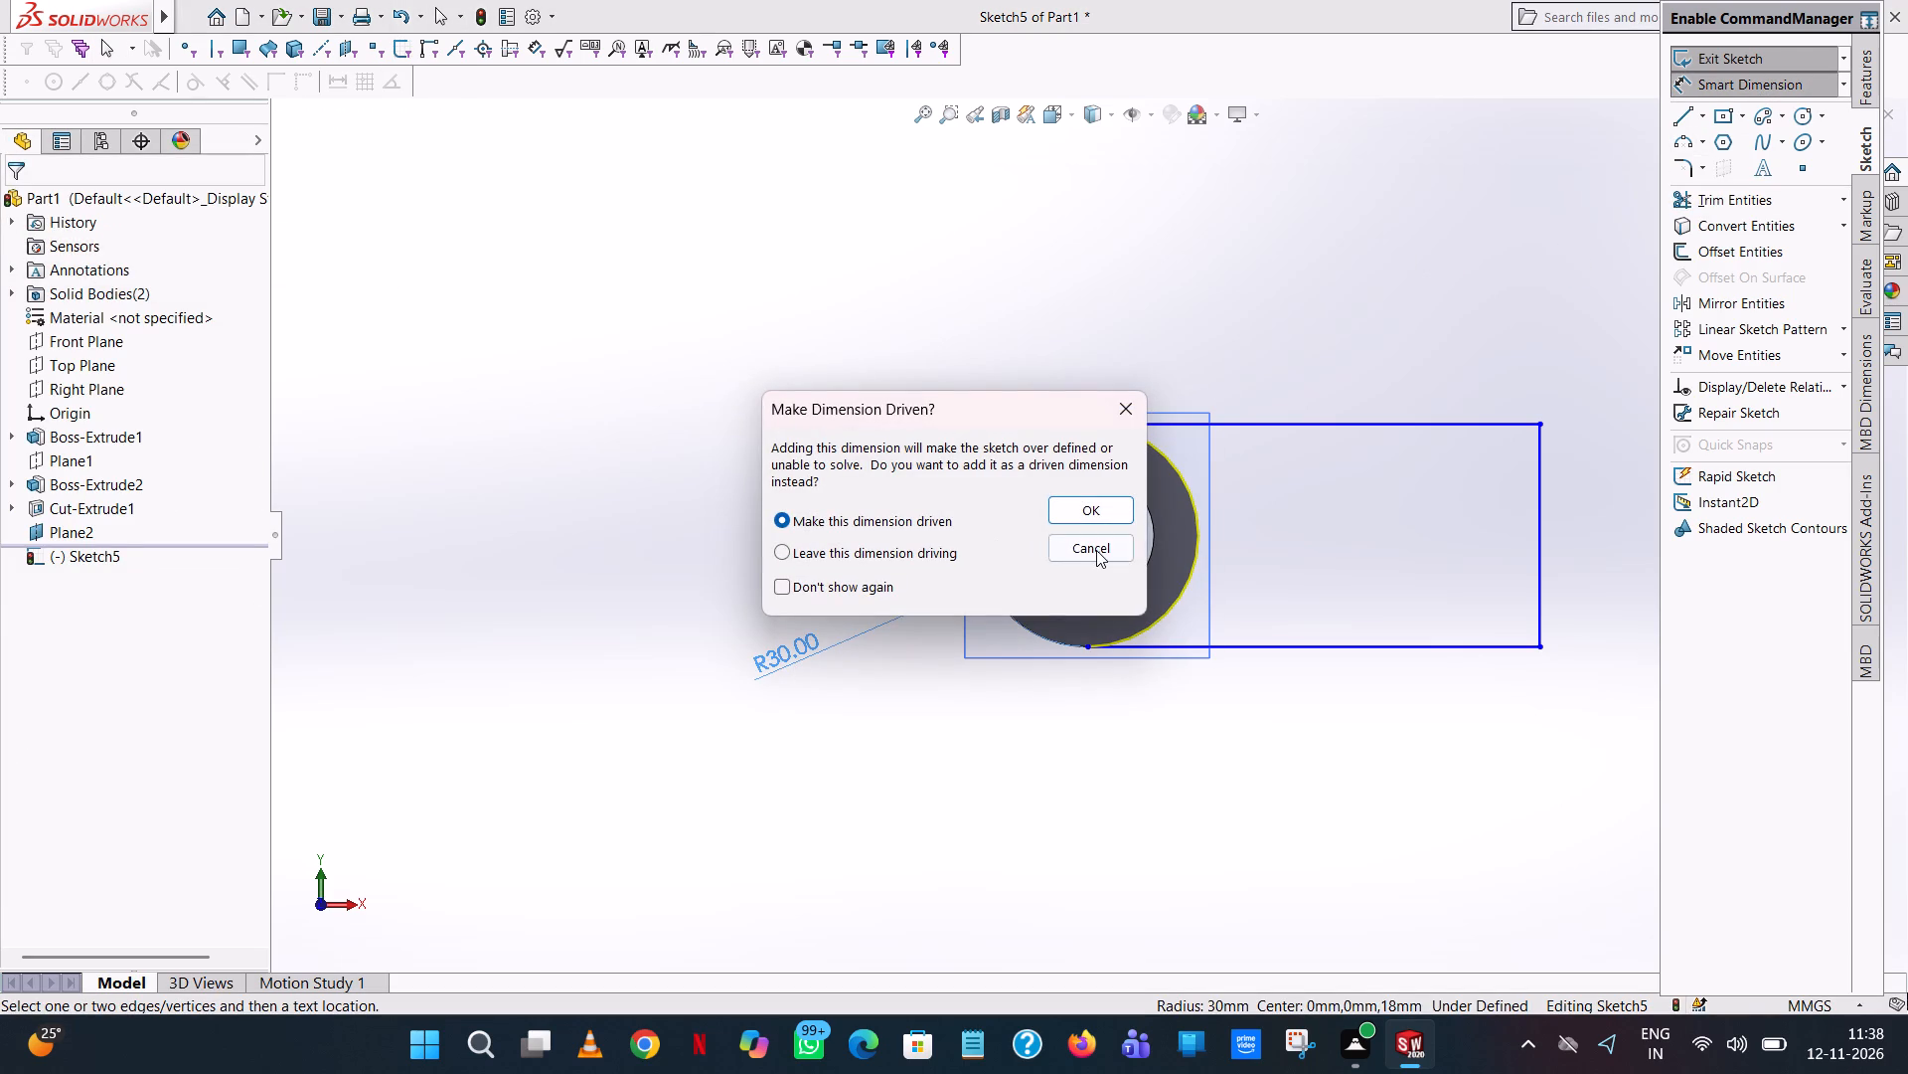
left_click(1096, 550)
Dimension the lengths of the upper and lower arm lines and the horizontal distance from the vertical end line to the origin.
left_click(1296, 428)
left_click(1313, 282)
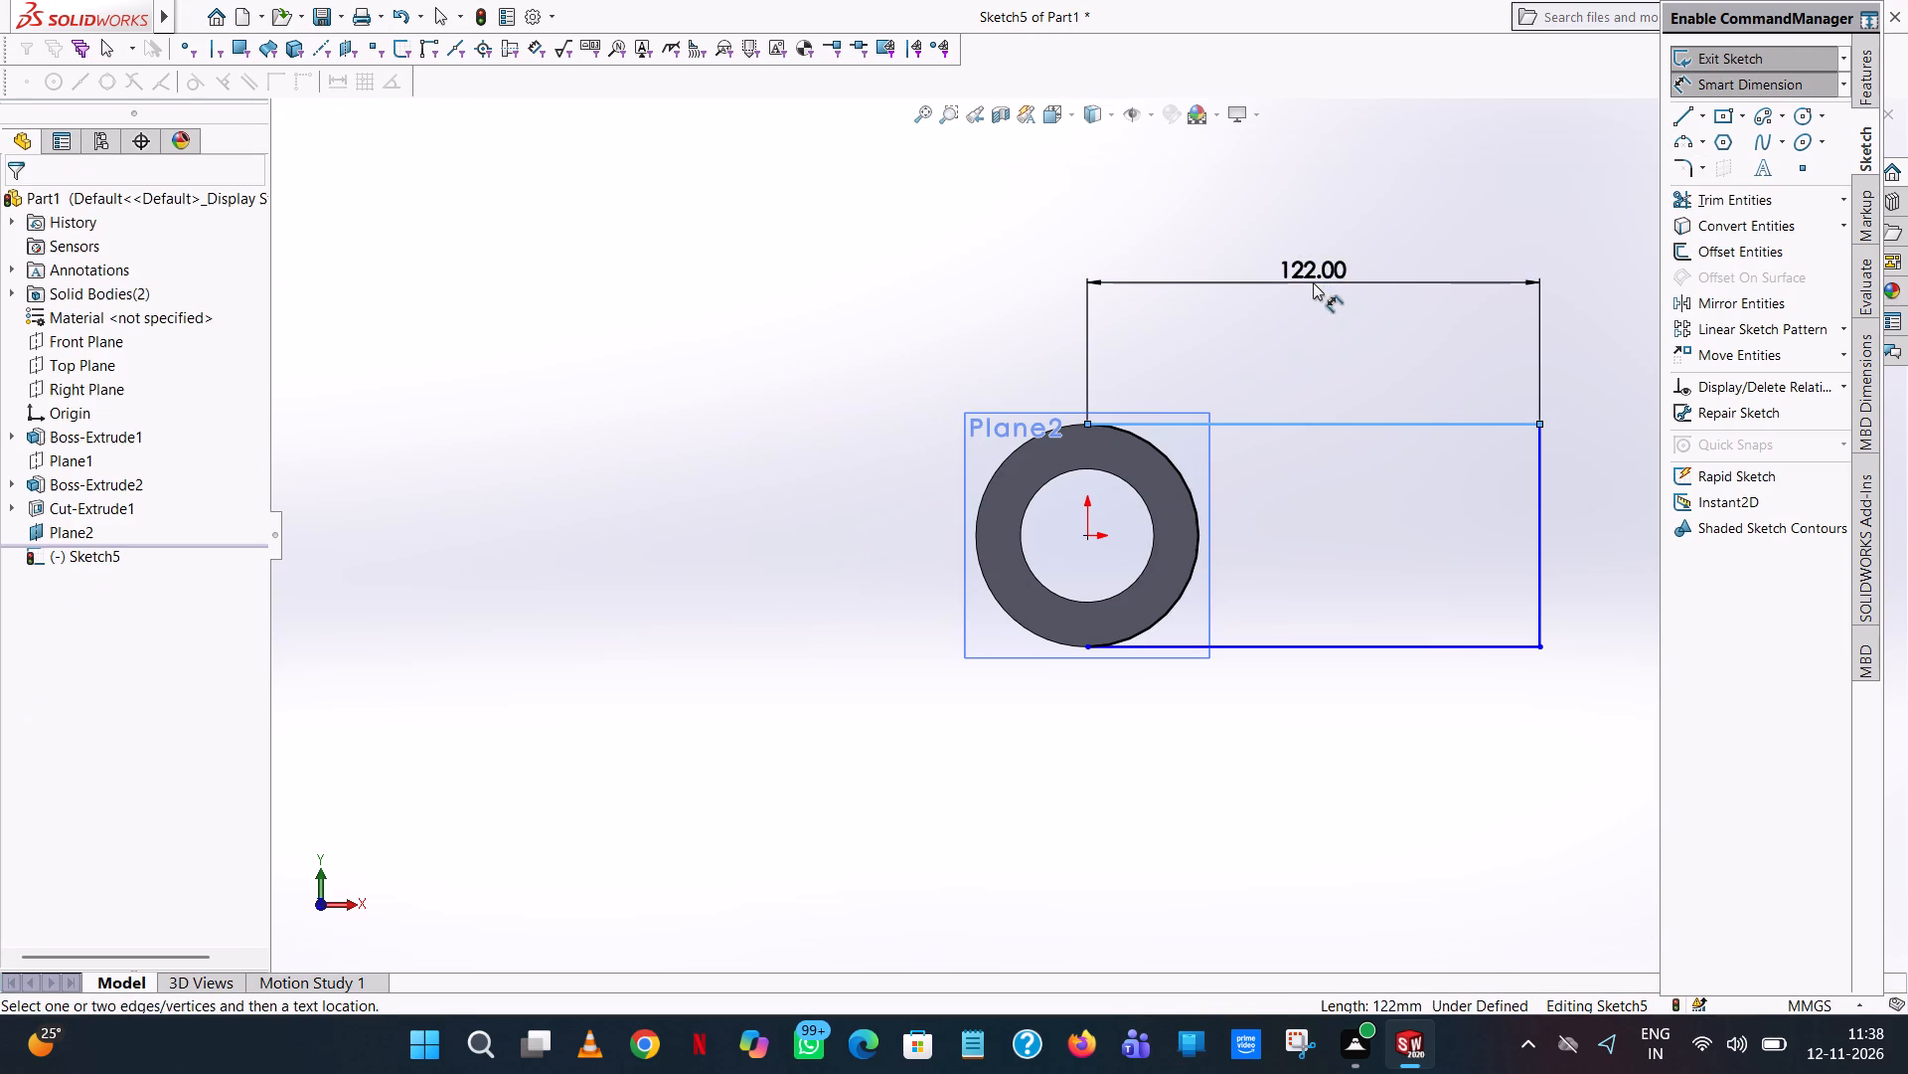
left_click(1227, 238)
left_click(1200, 200)
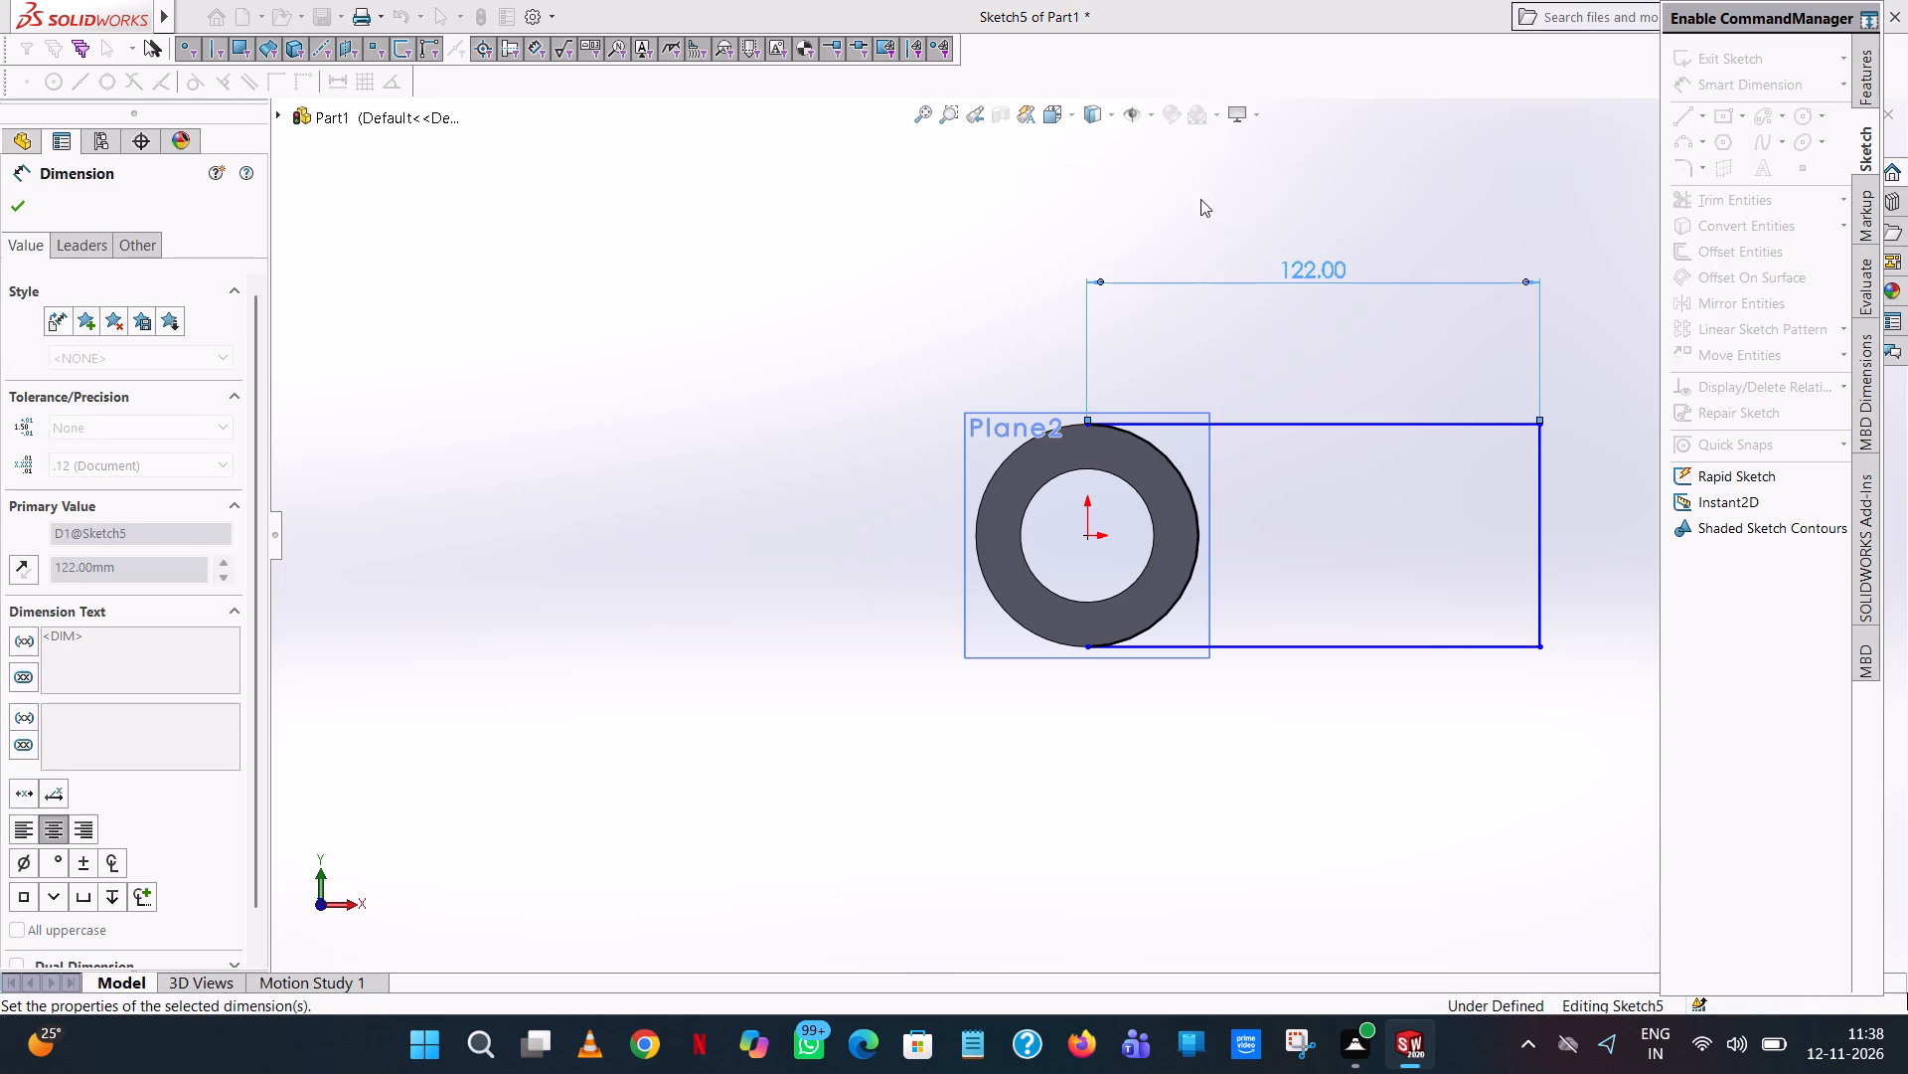
left_click(1499, 651)
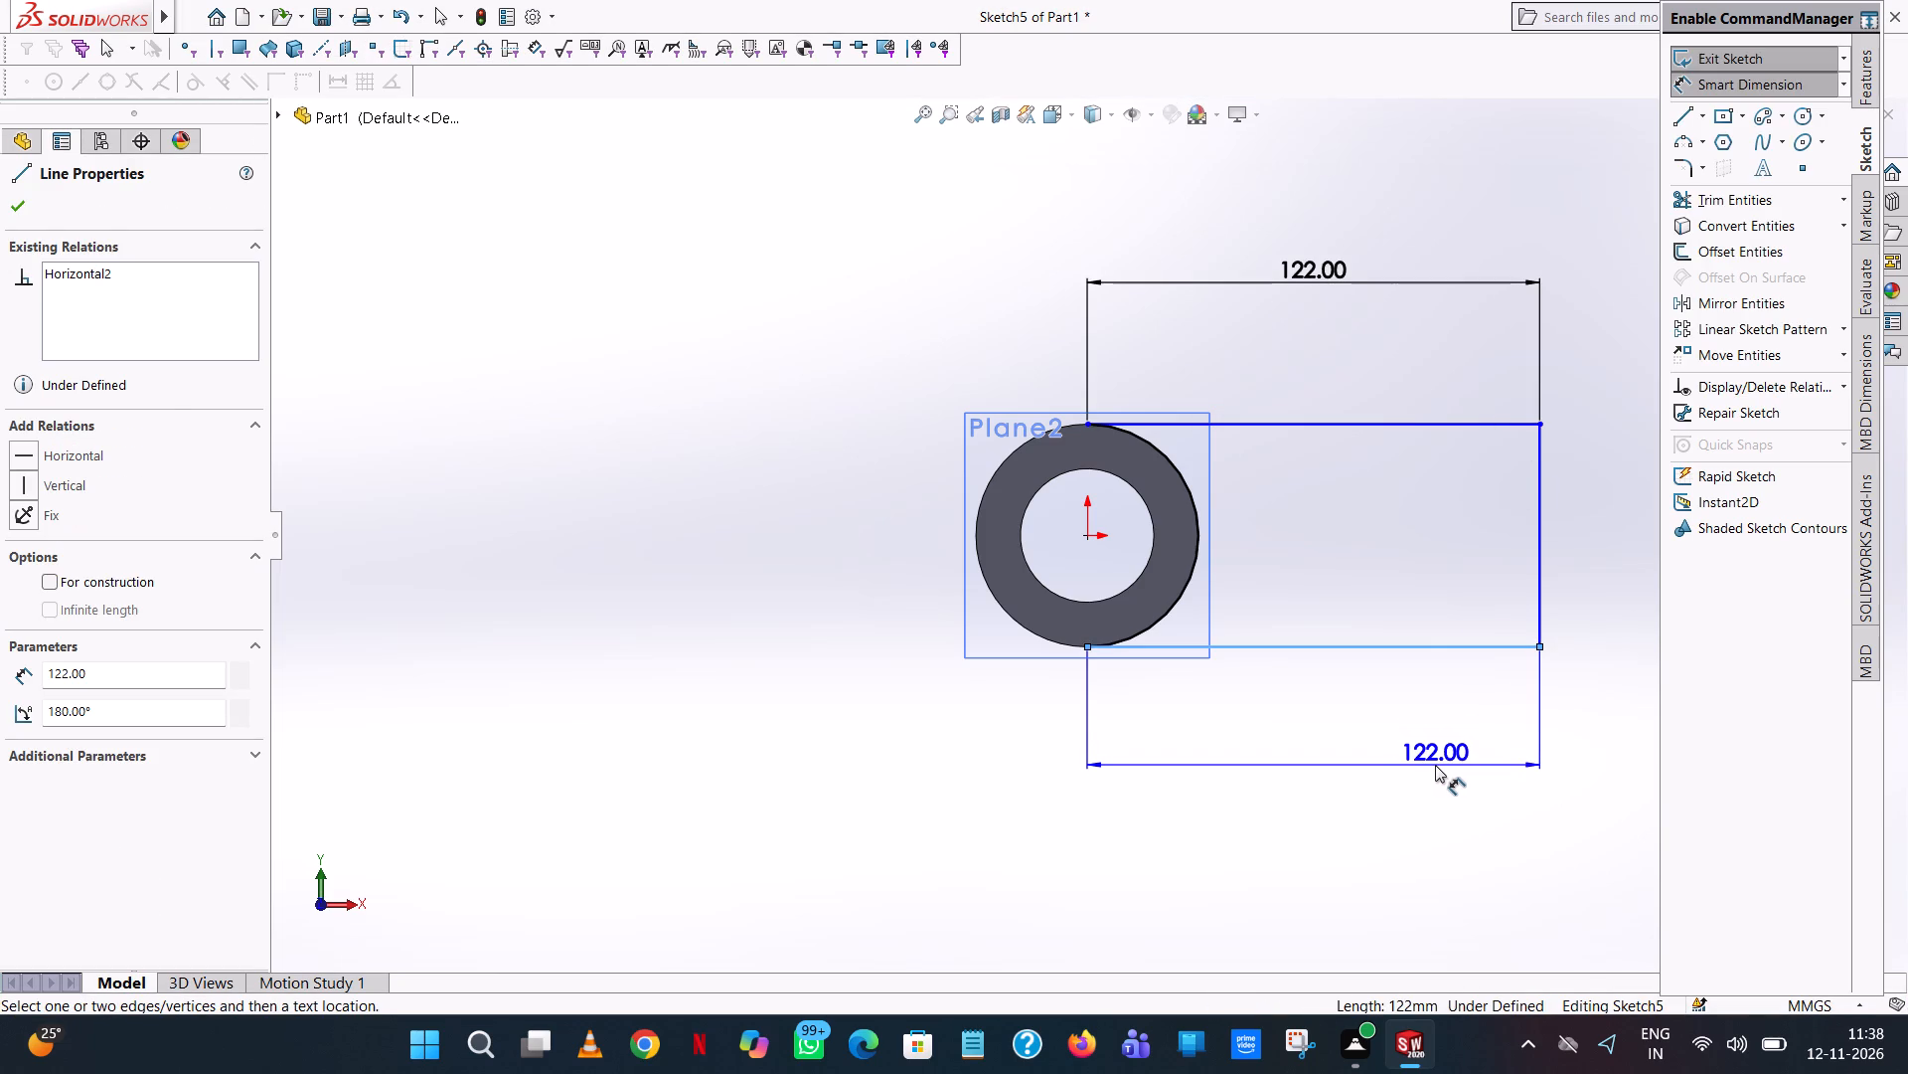
left_click(1437, 765)
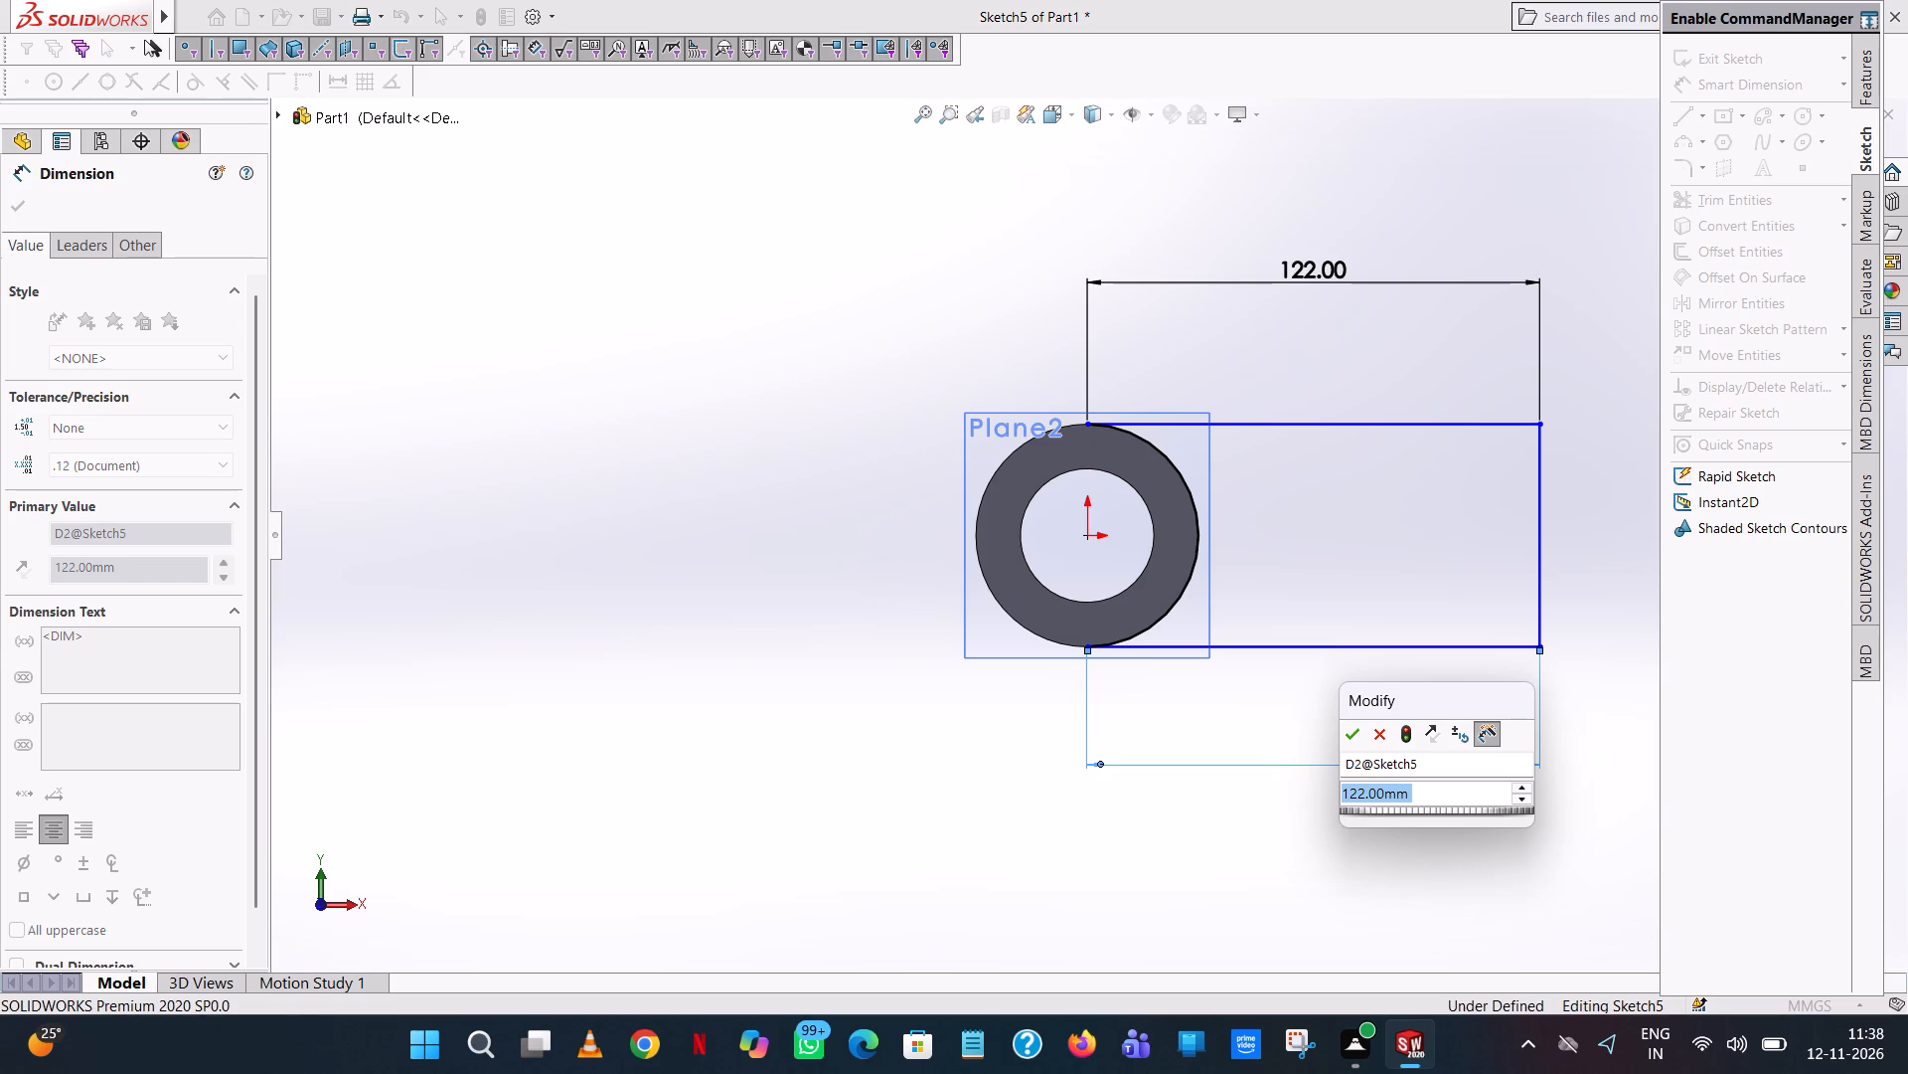
left_click(1354, 736)
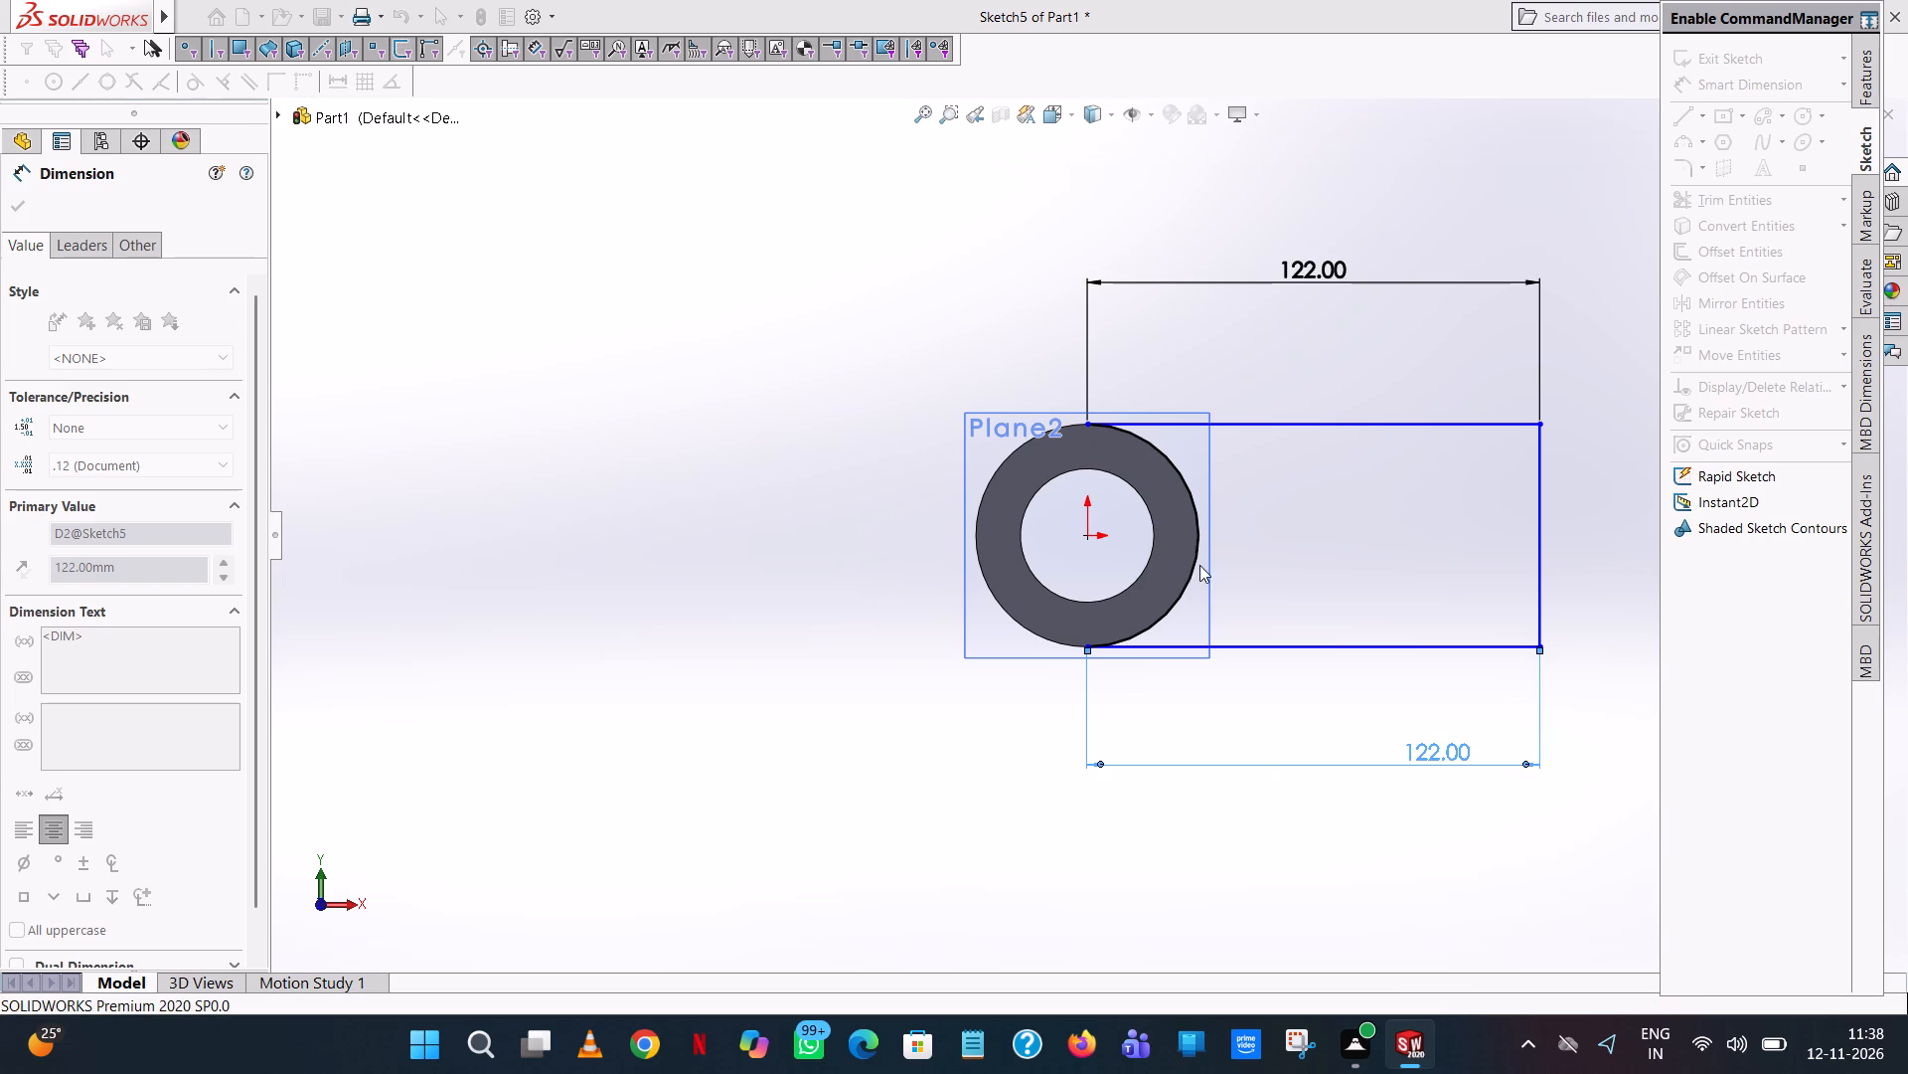
left_click(956, 284)
left_click(1539, 505)
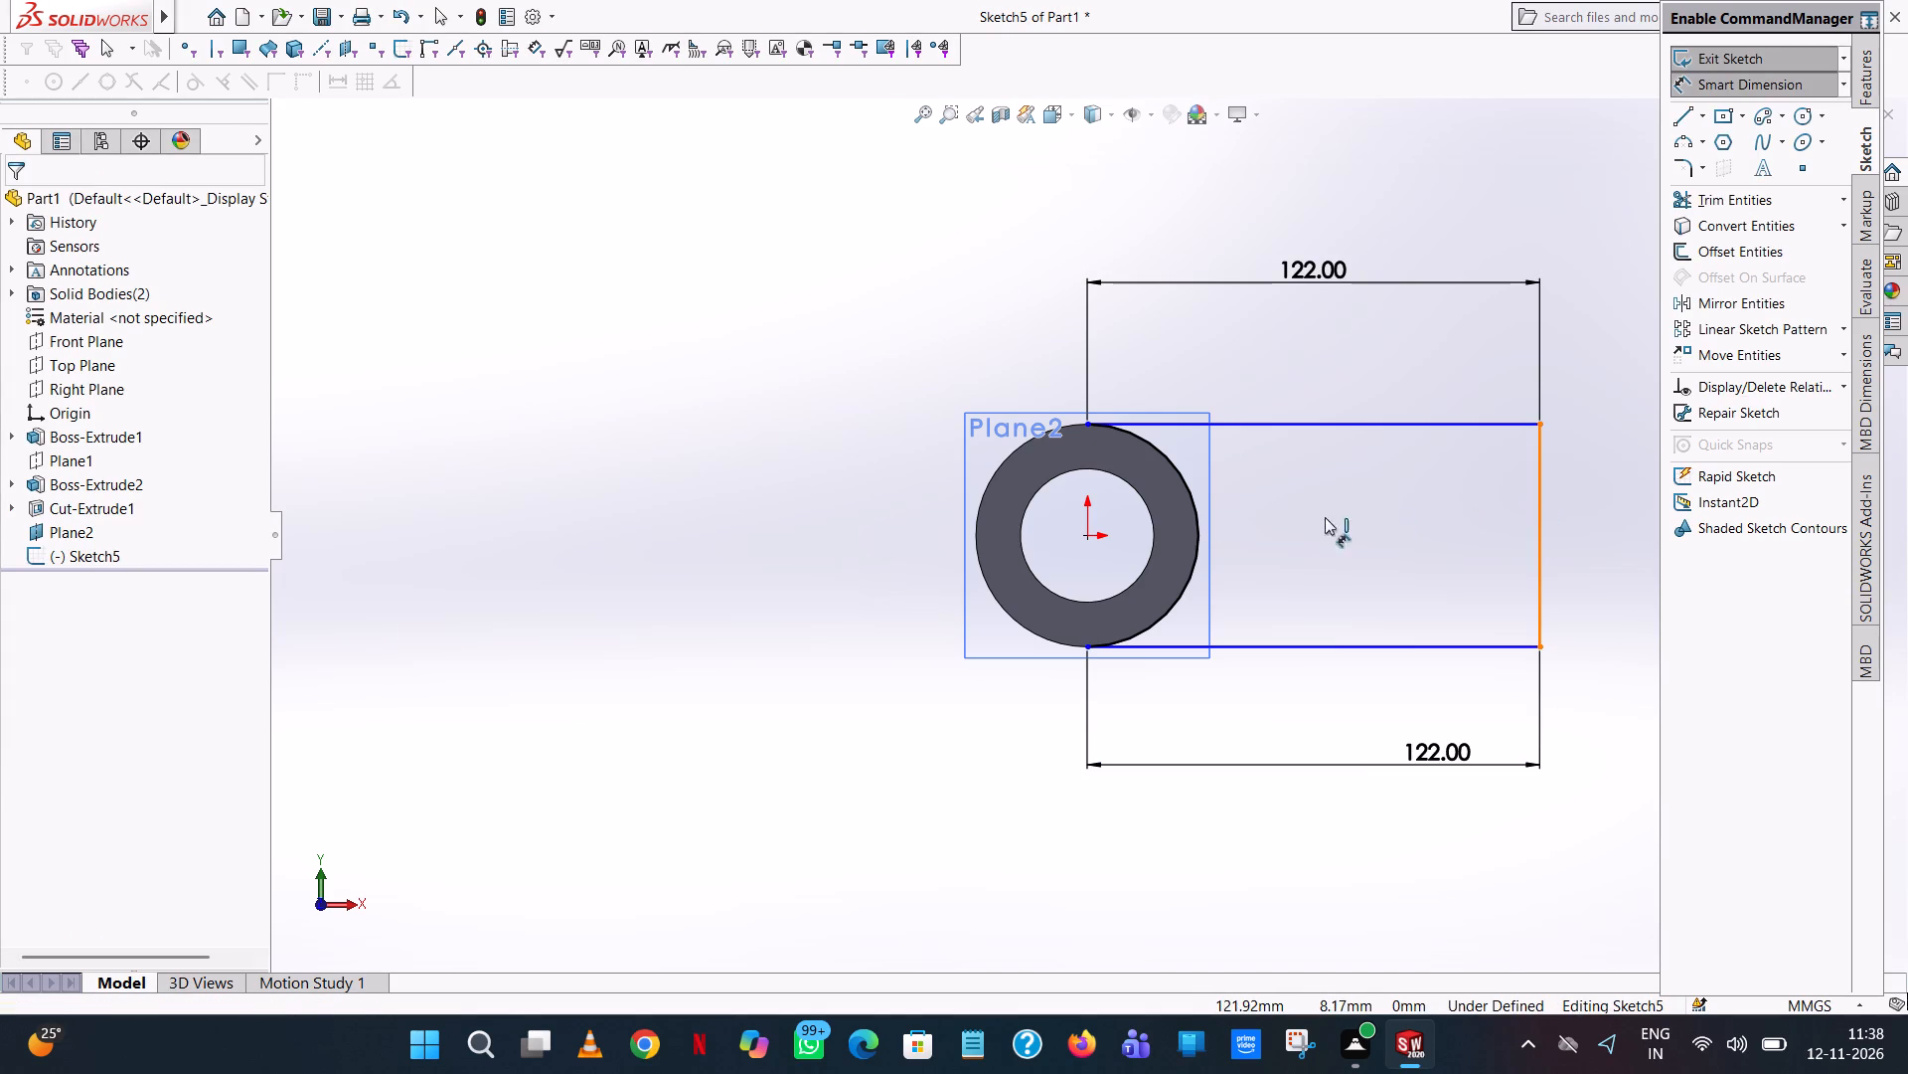
left_click(1086, 536)
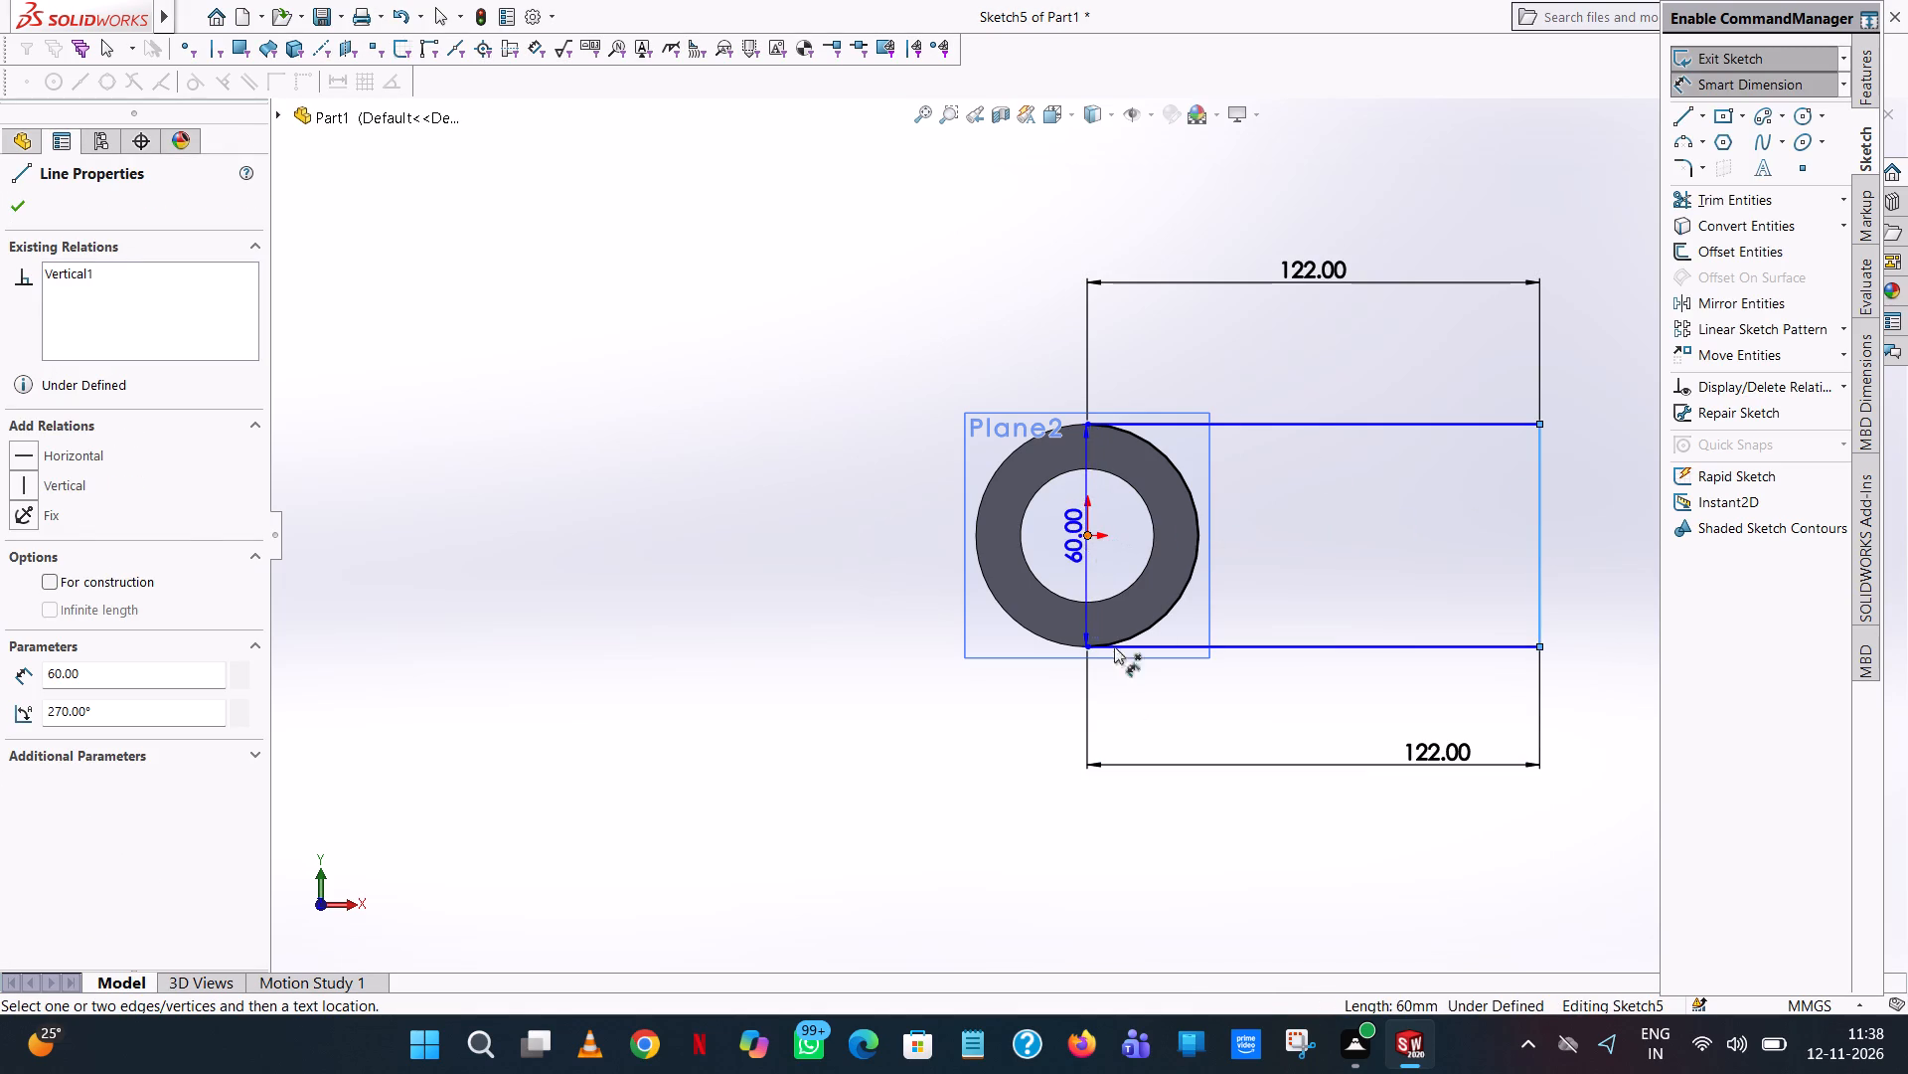
left_click(1132, 720)
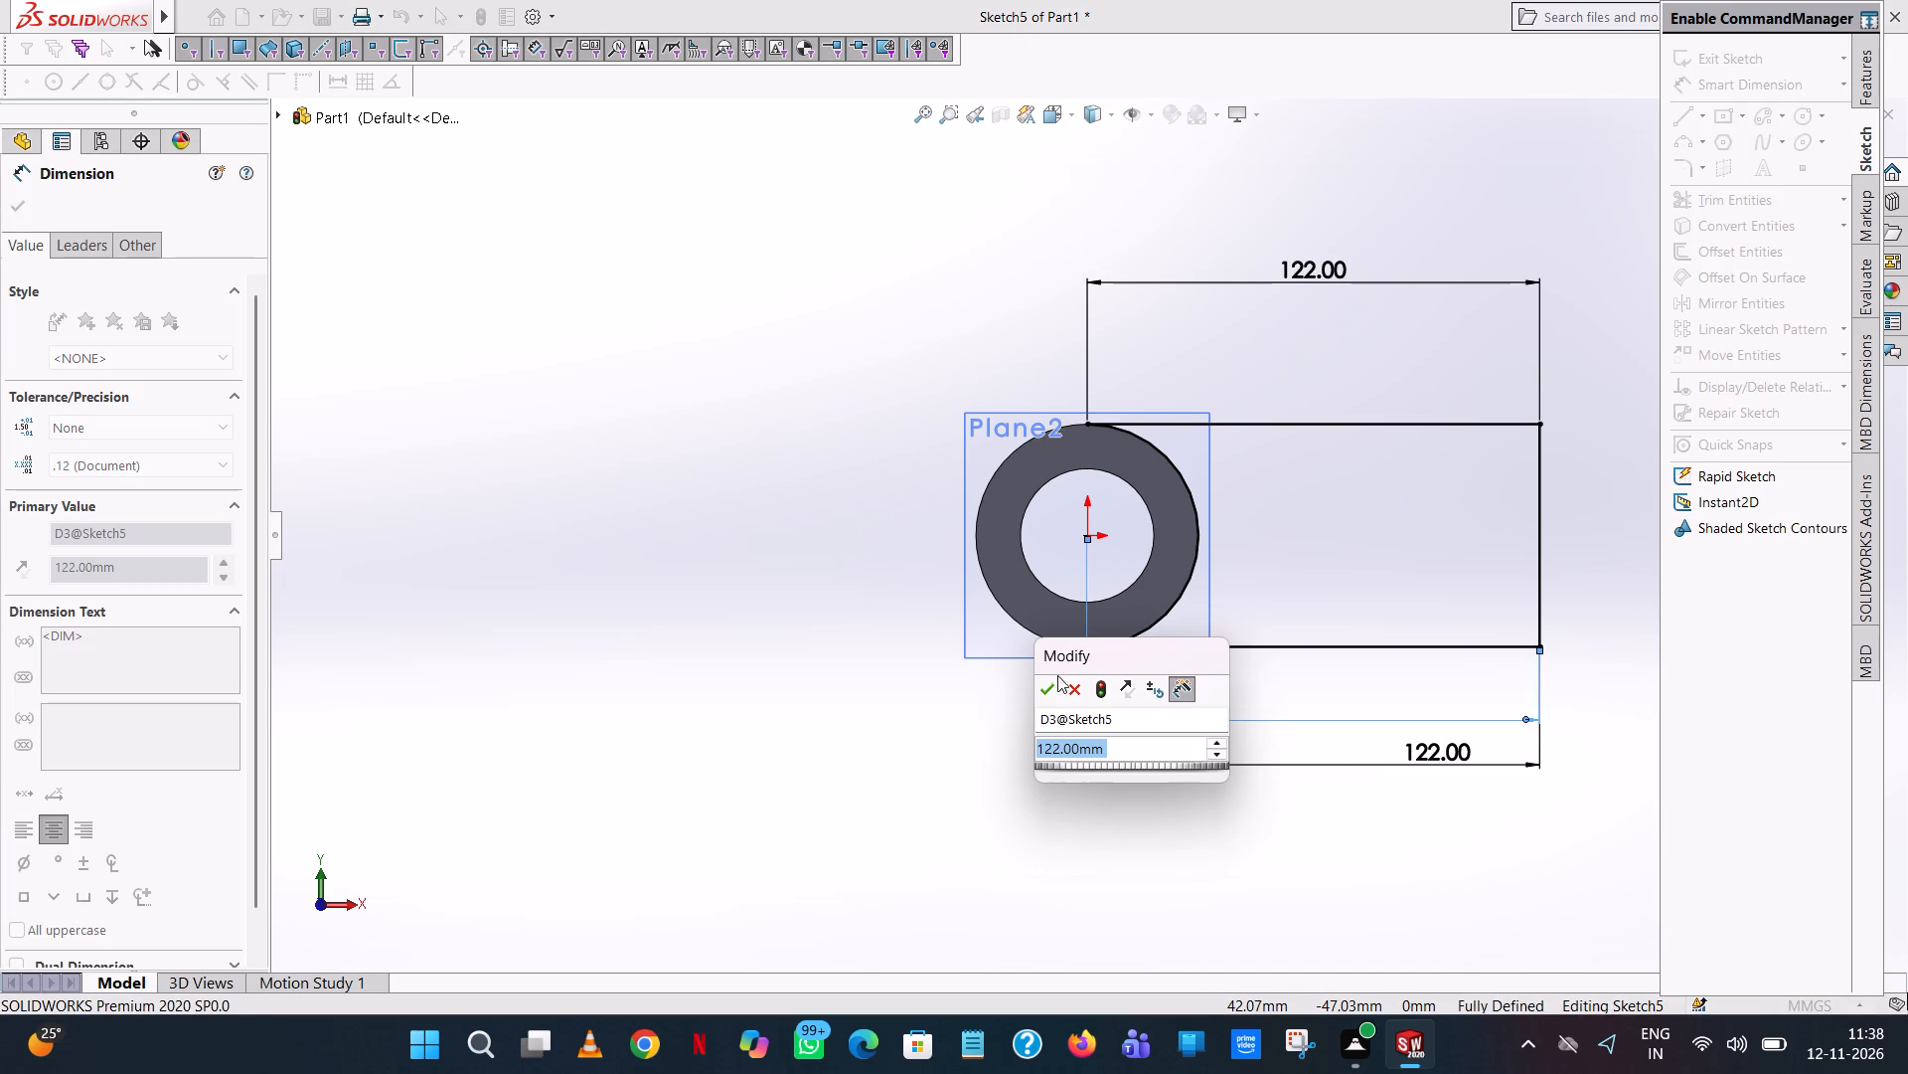
left_click(1049, 695)
left_click(708, 623)
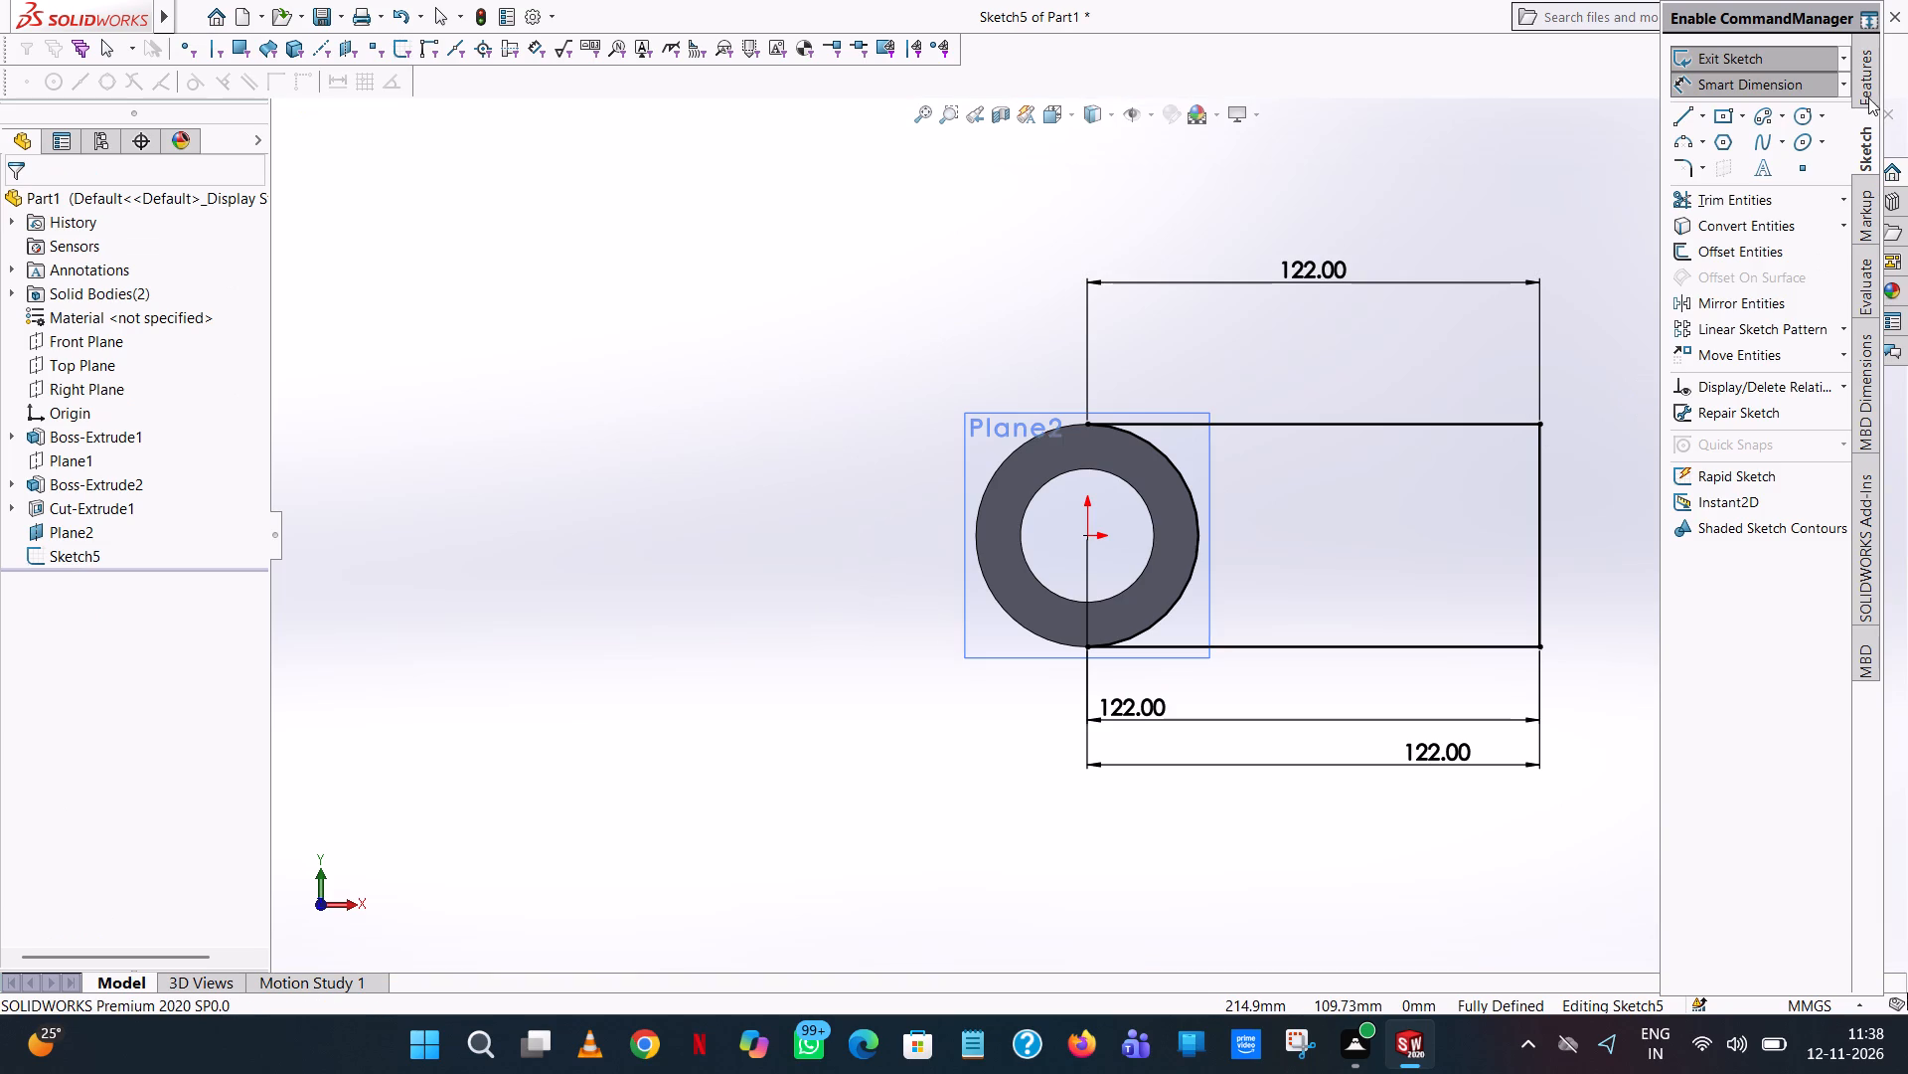
Extrude the arm profile as a blind boss 54 mm deep, reversed towards the second disc and merged with the discs.
left_click(1868, 97)
left_click(1758, 70)
scroll(1044, 282, "up", 1)
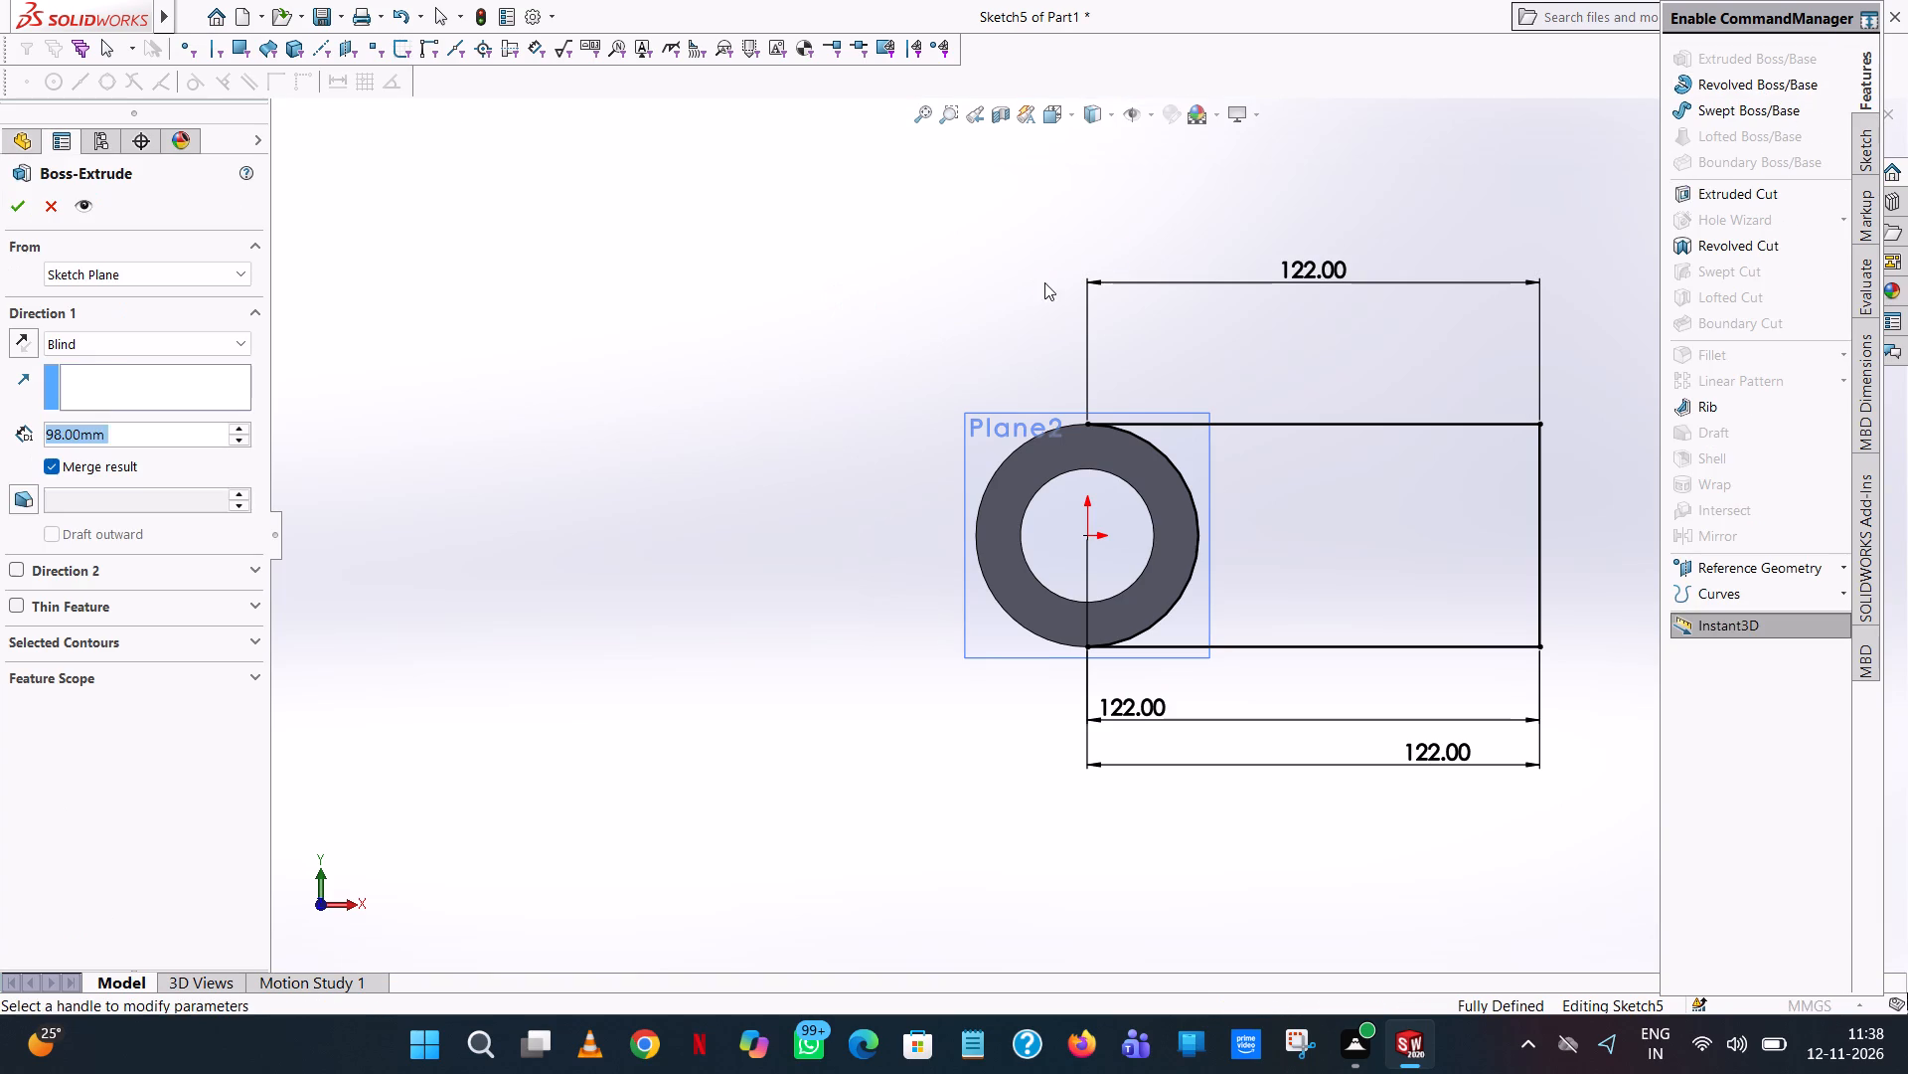
middle_click_drag(1044, 281, 1209, 559)
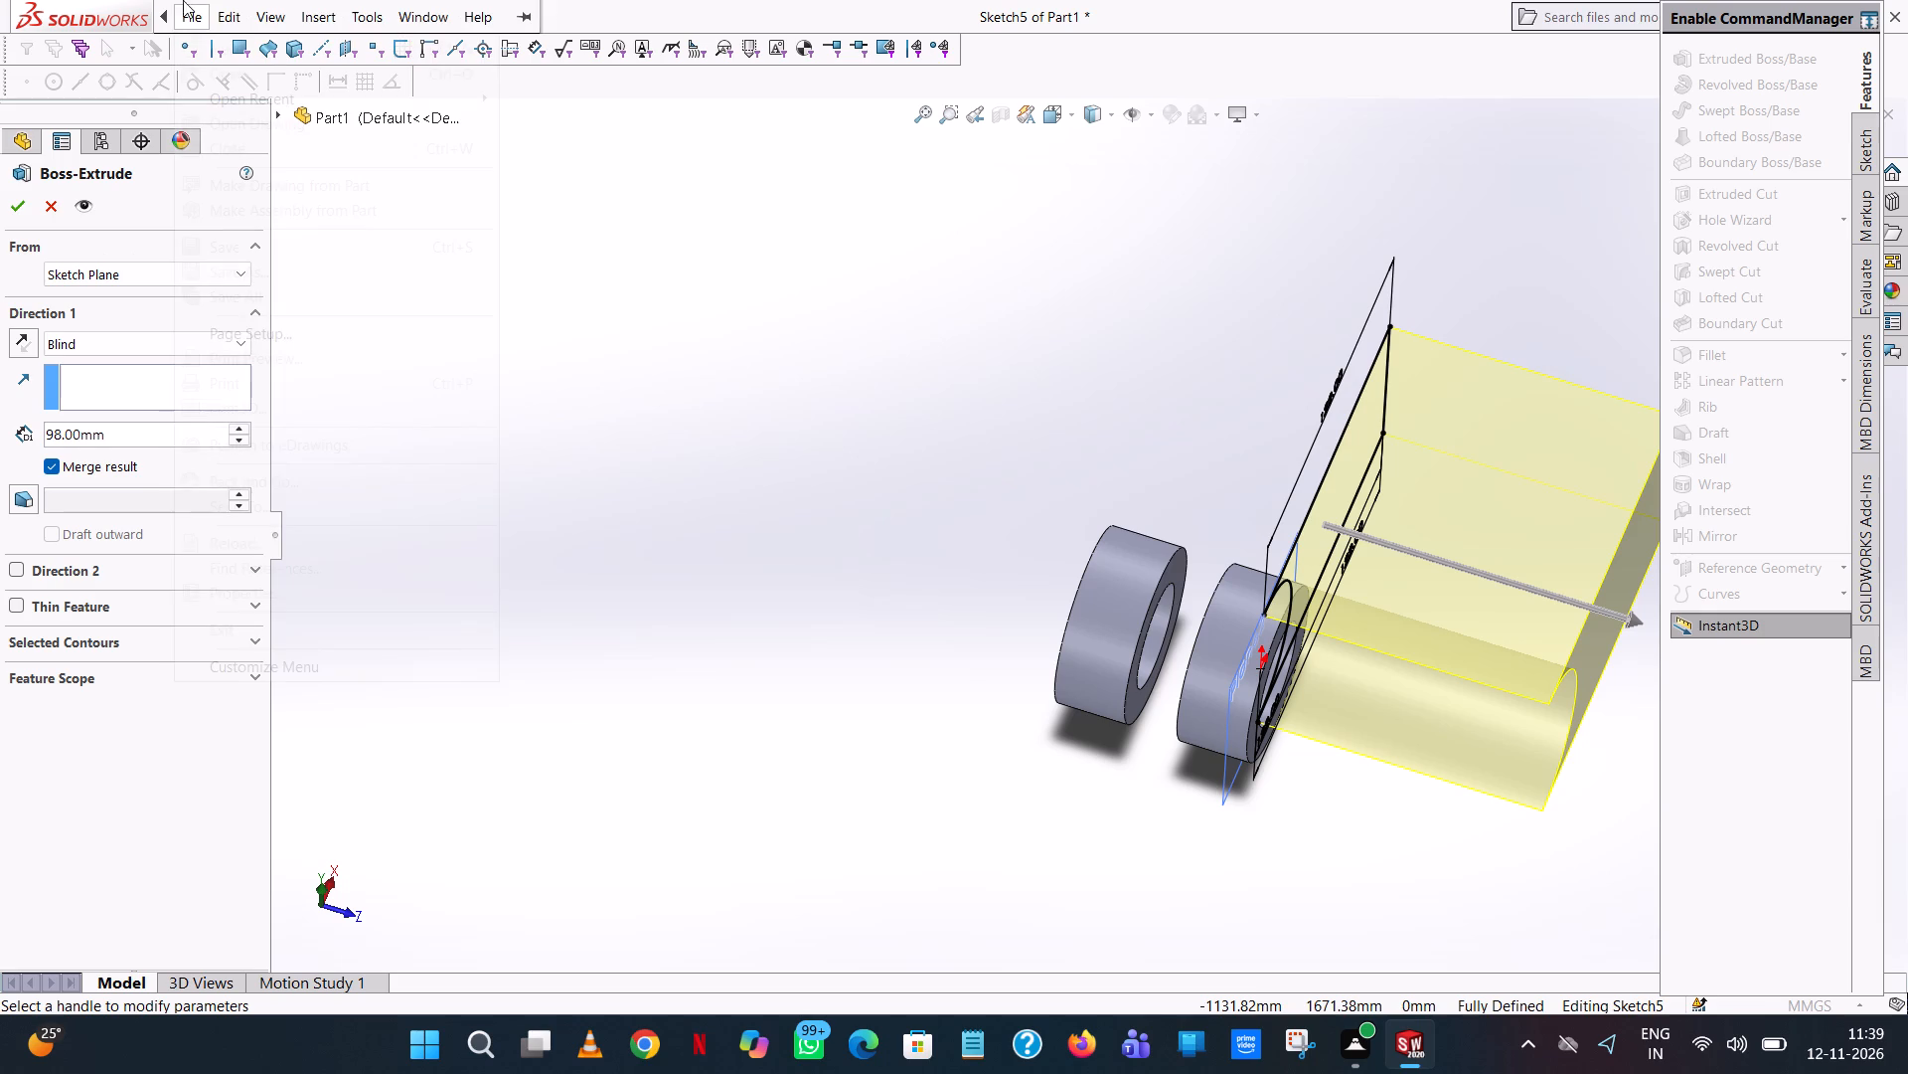
left_click(24, 346)
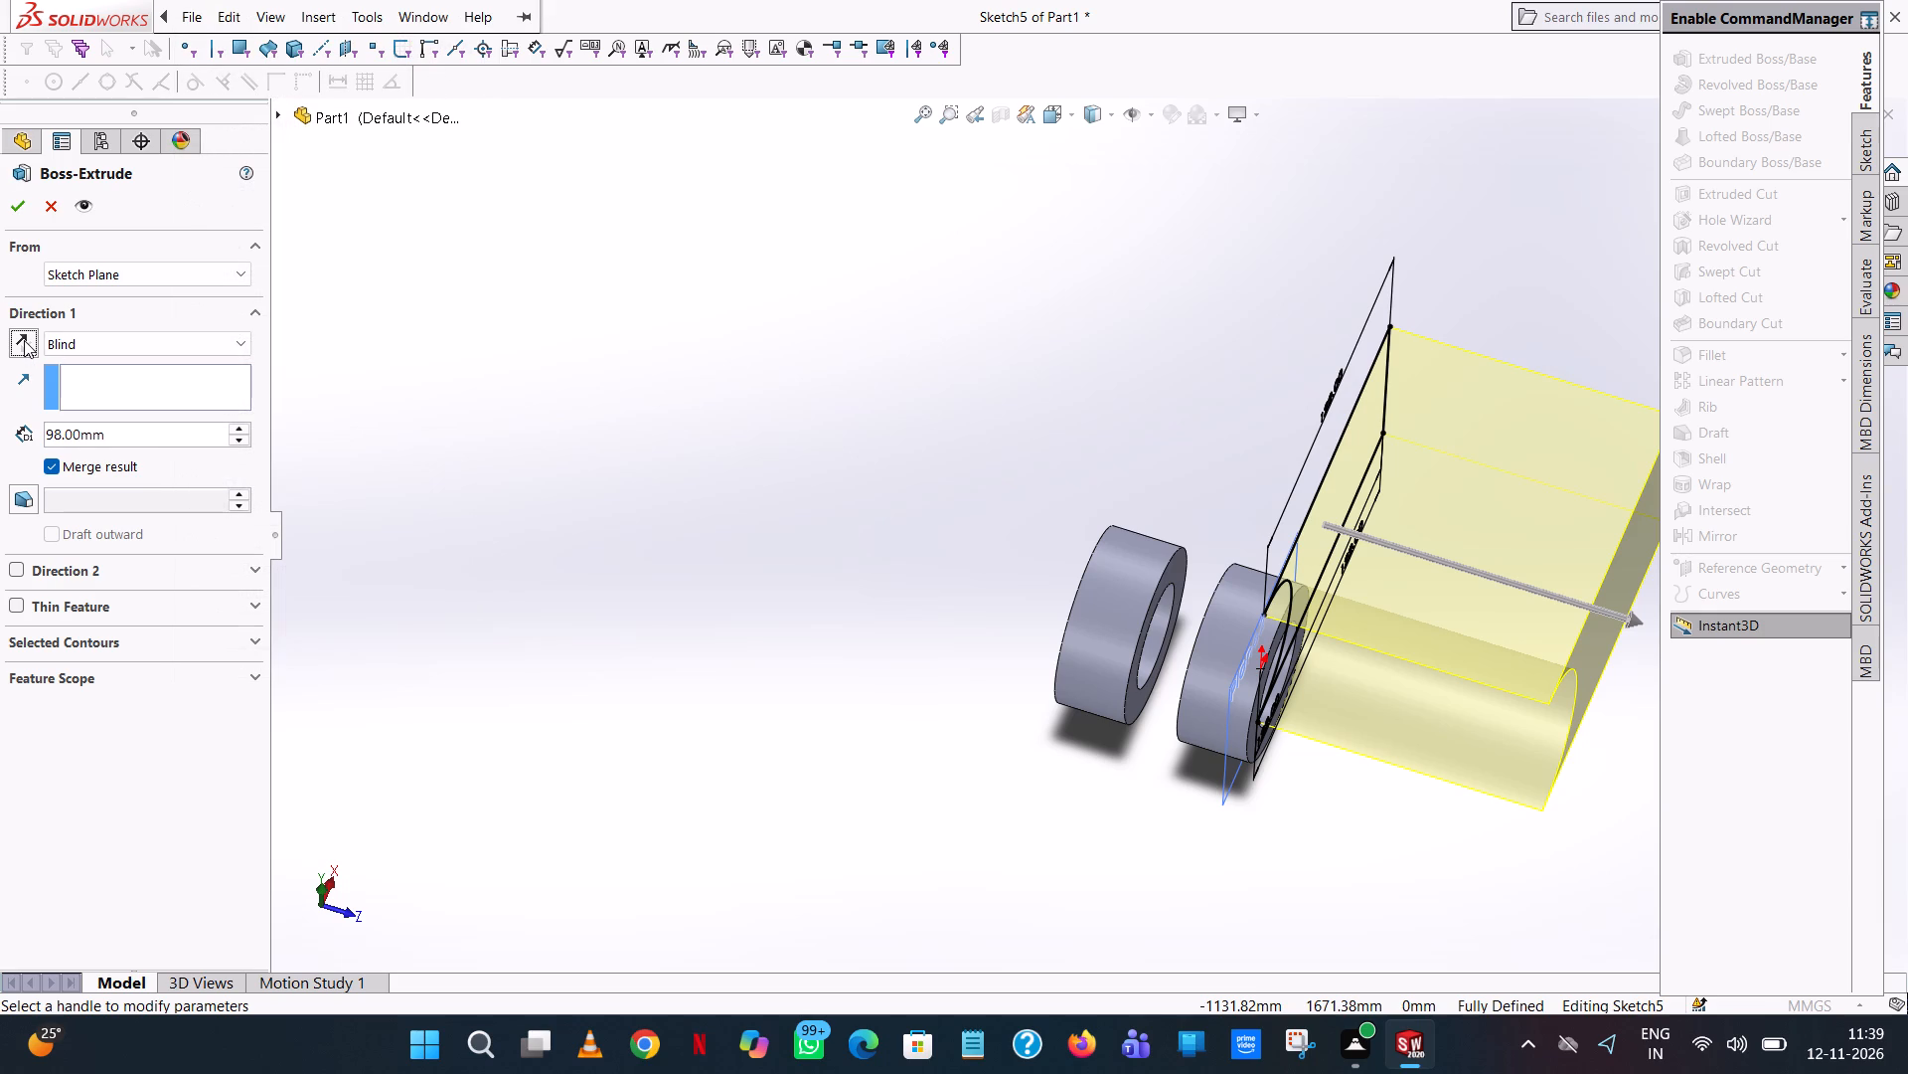
left_click(24, 340)
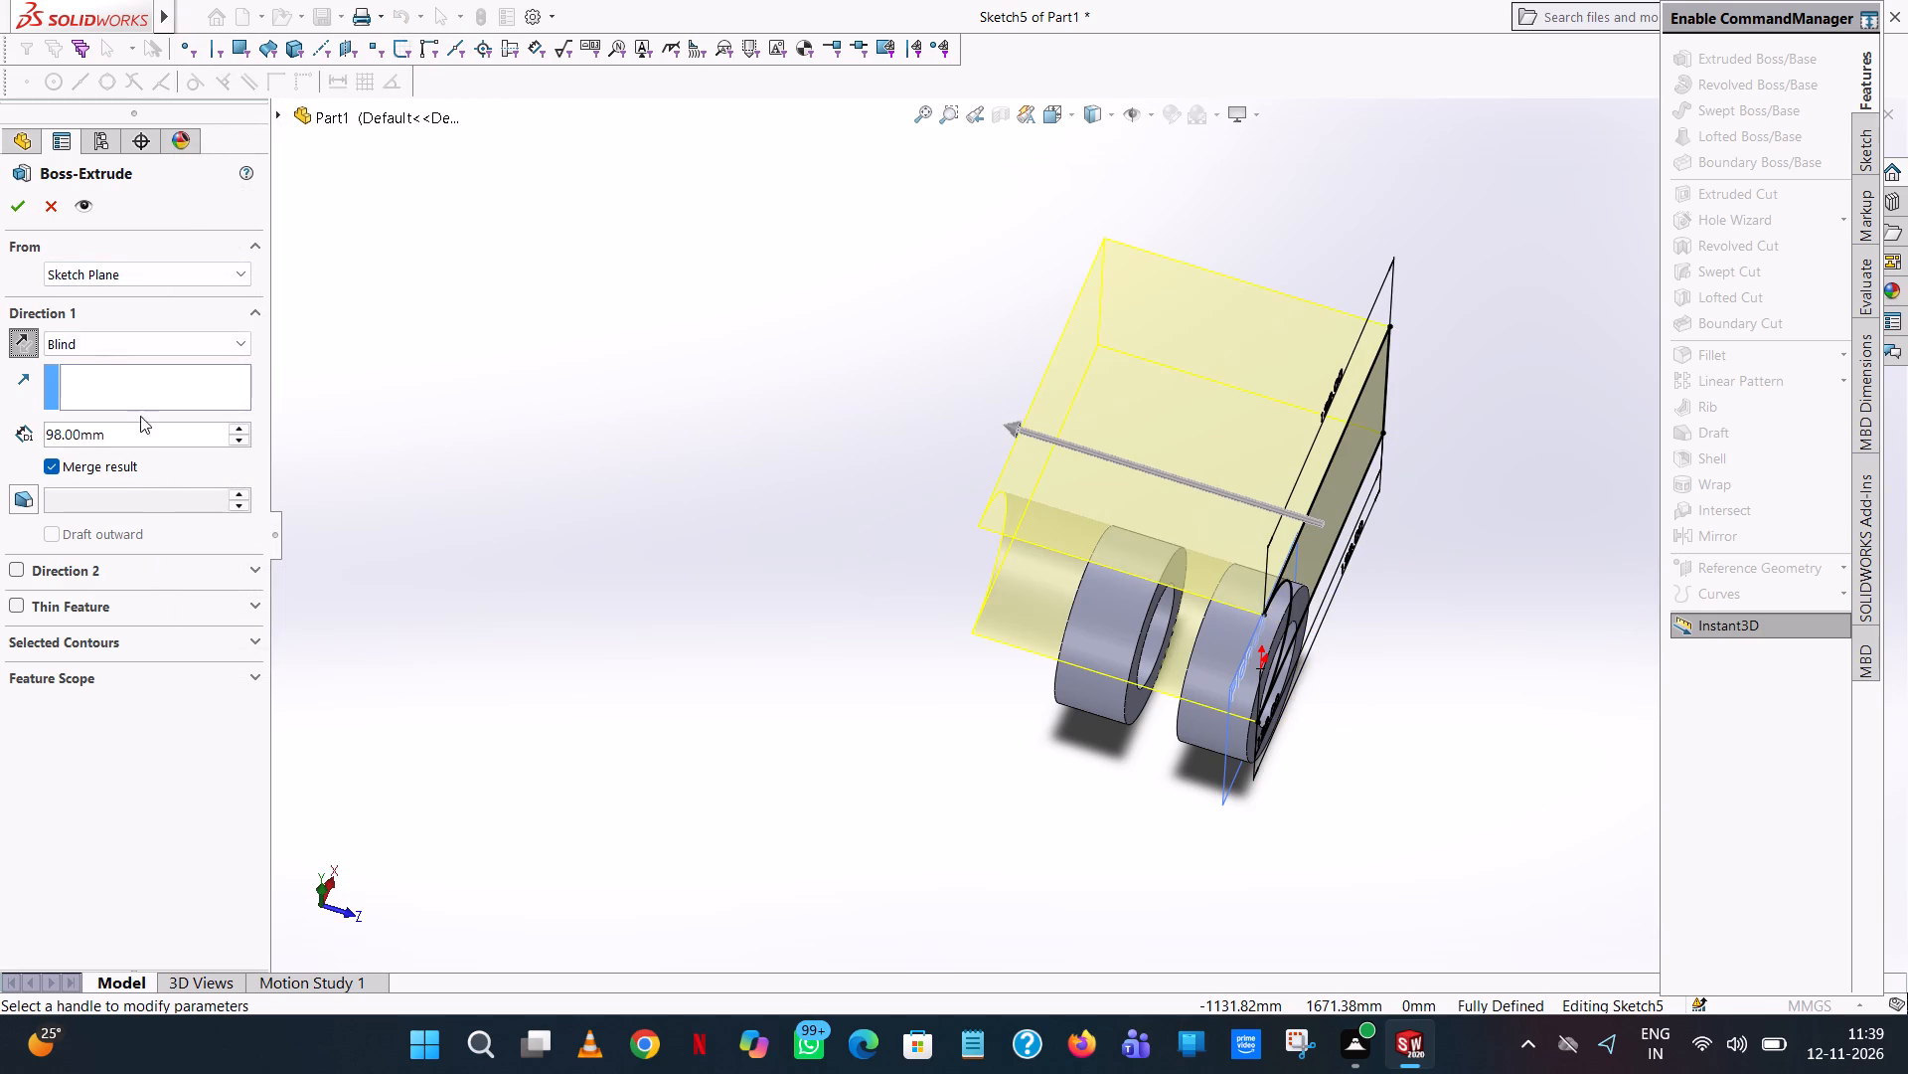
double_click(134, 440)
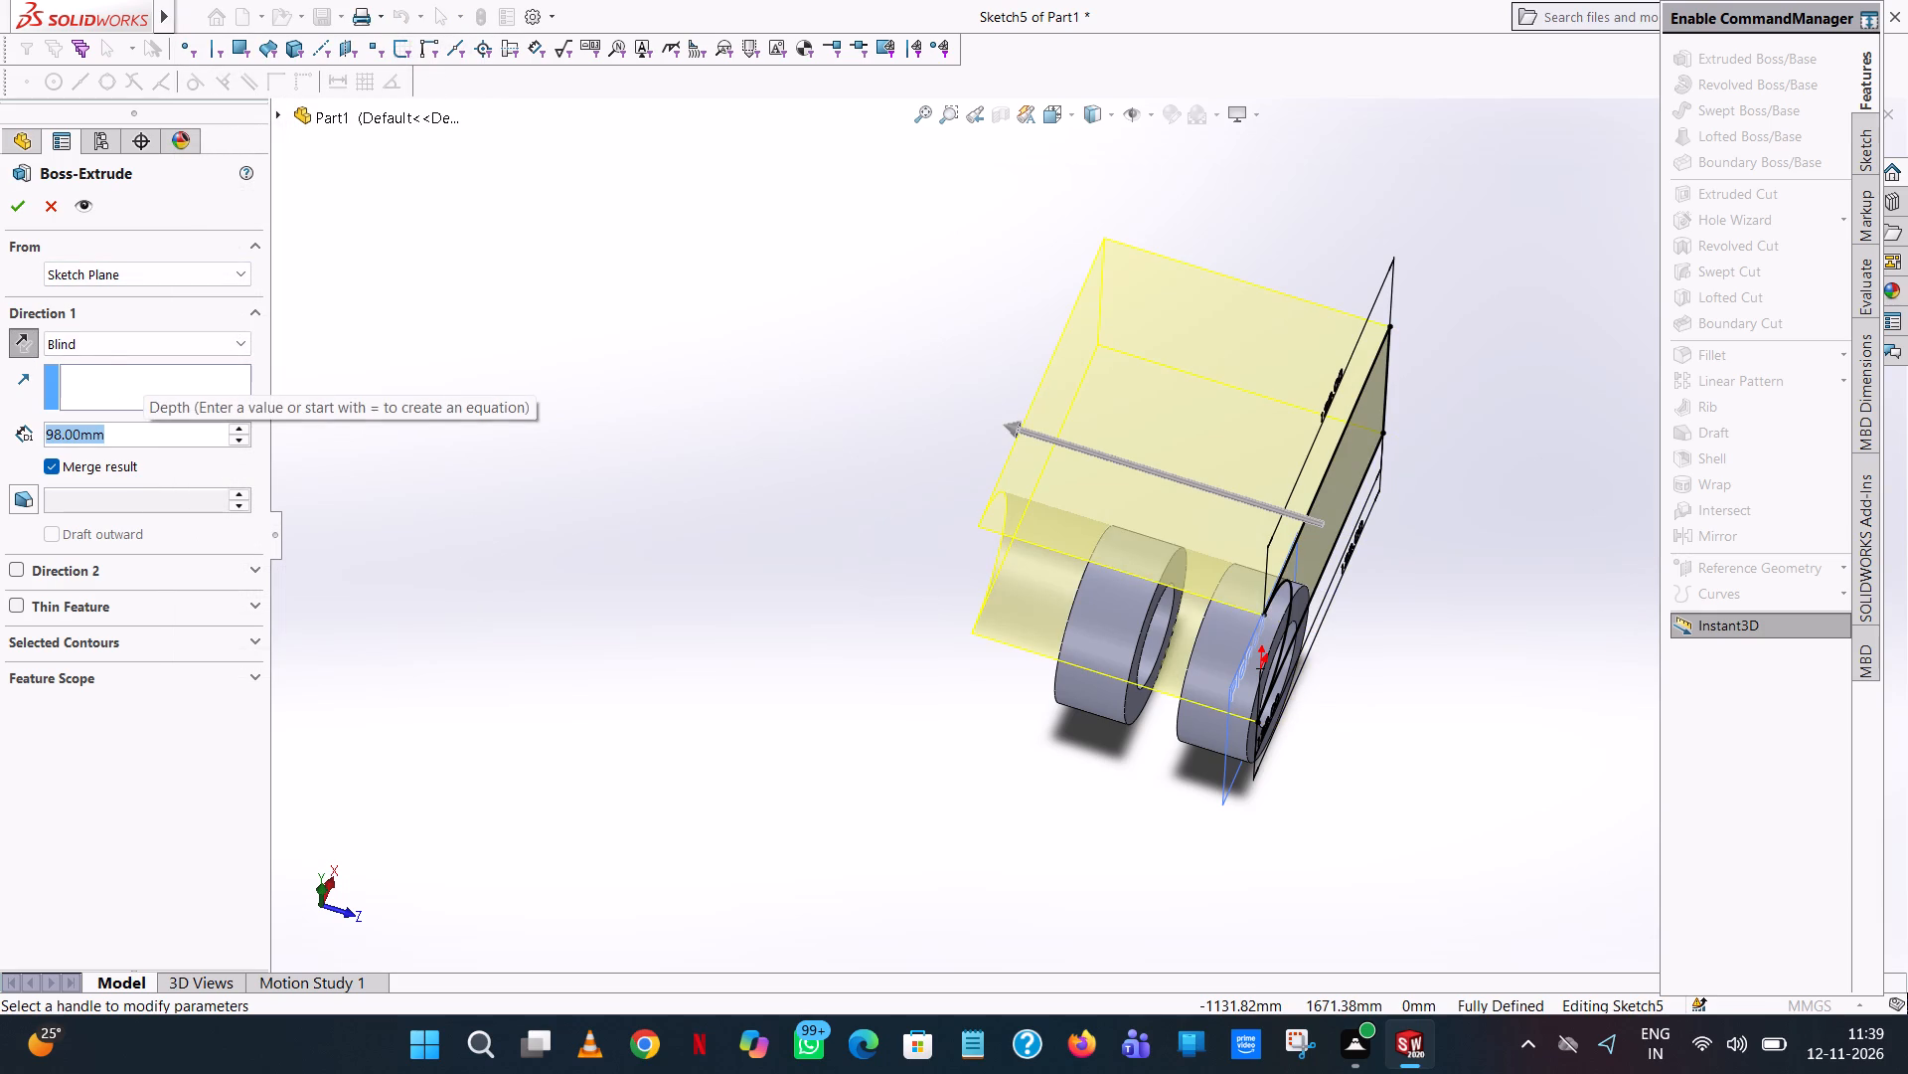
type("54")
key("Return")
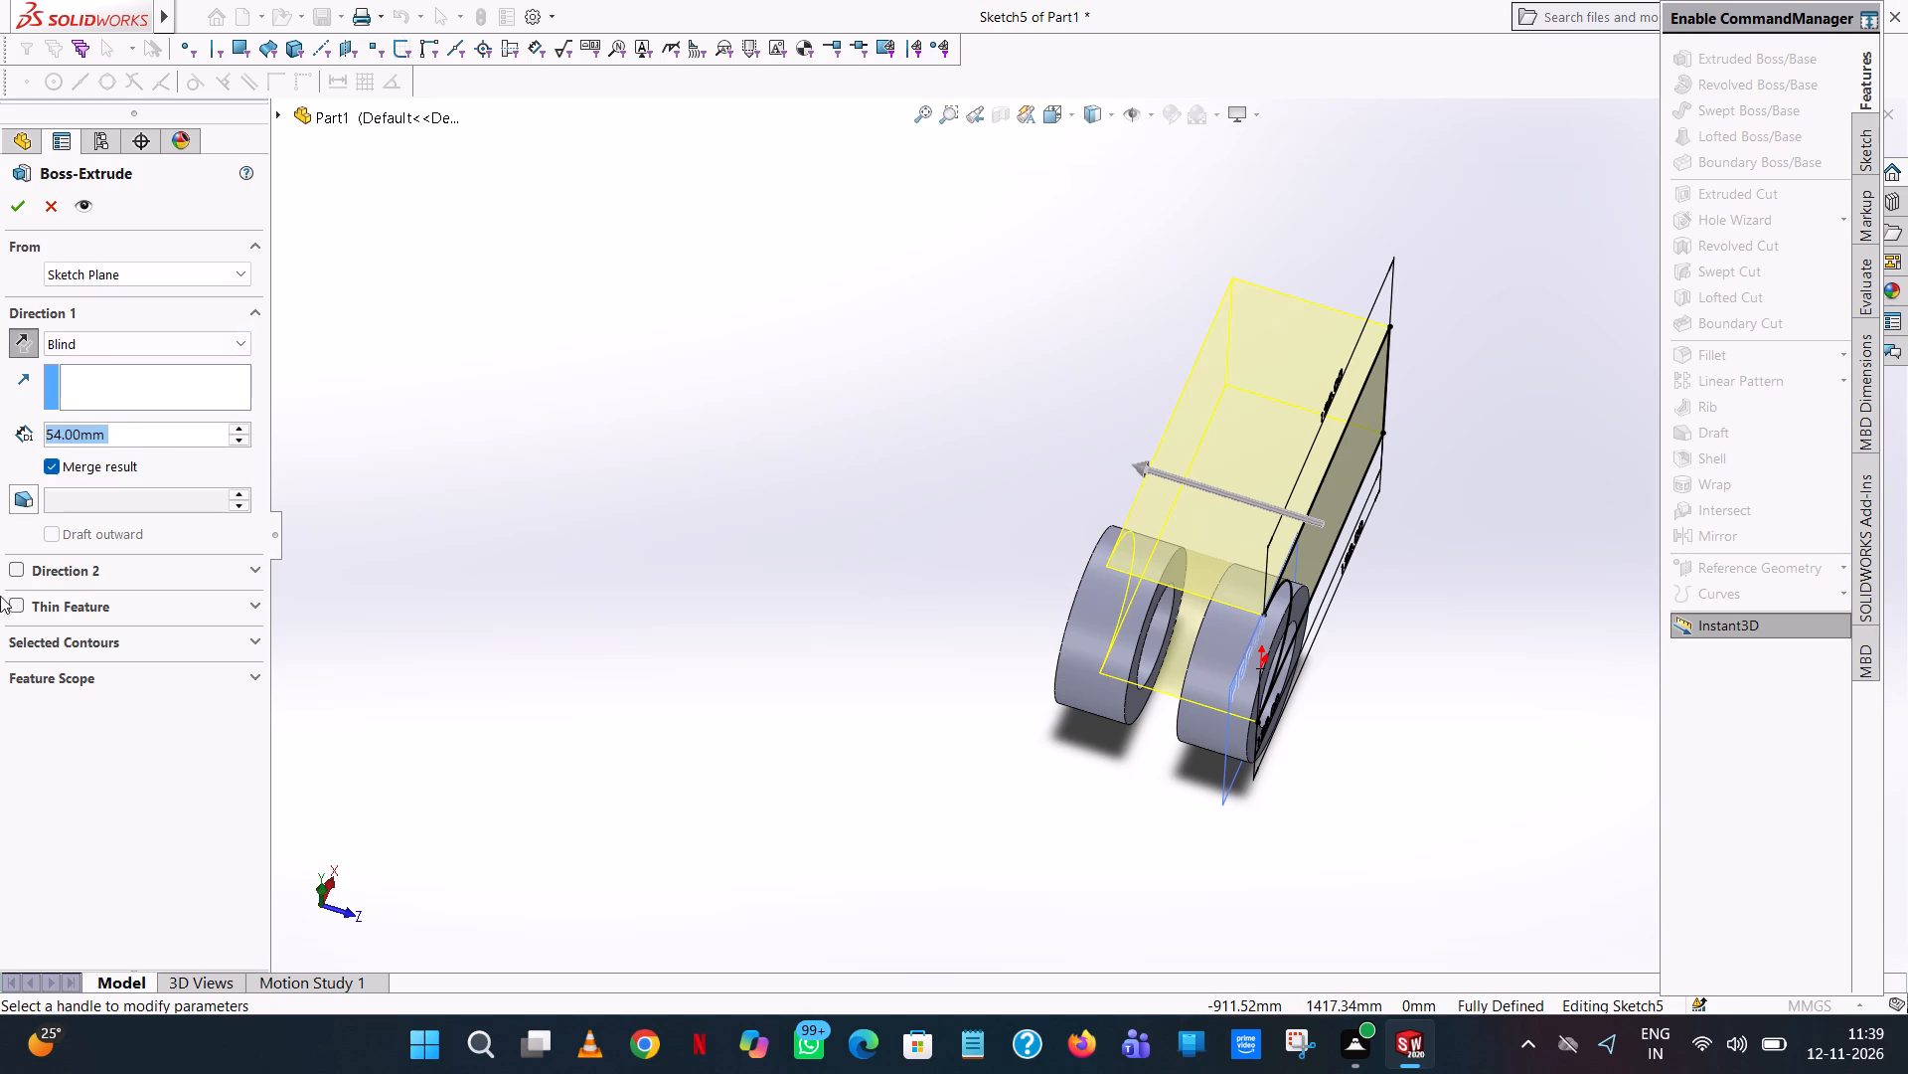
left_click(16, 193)
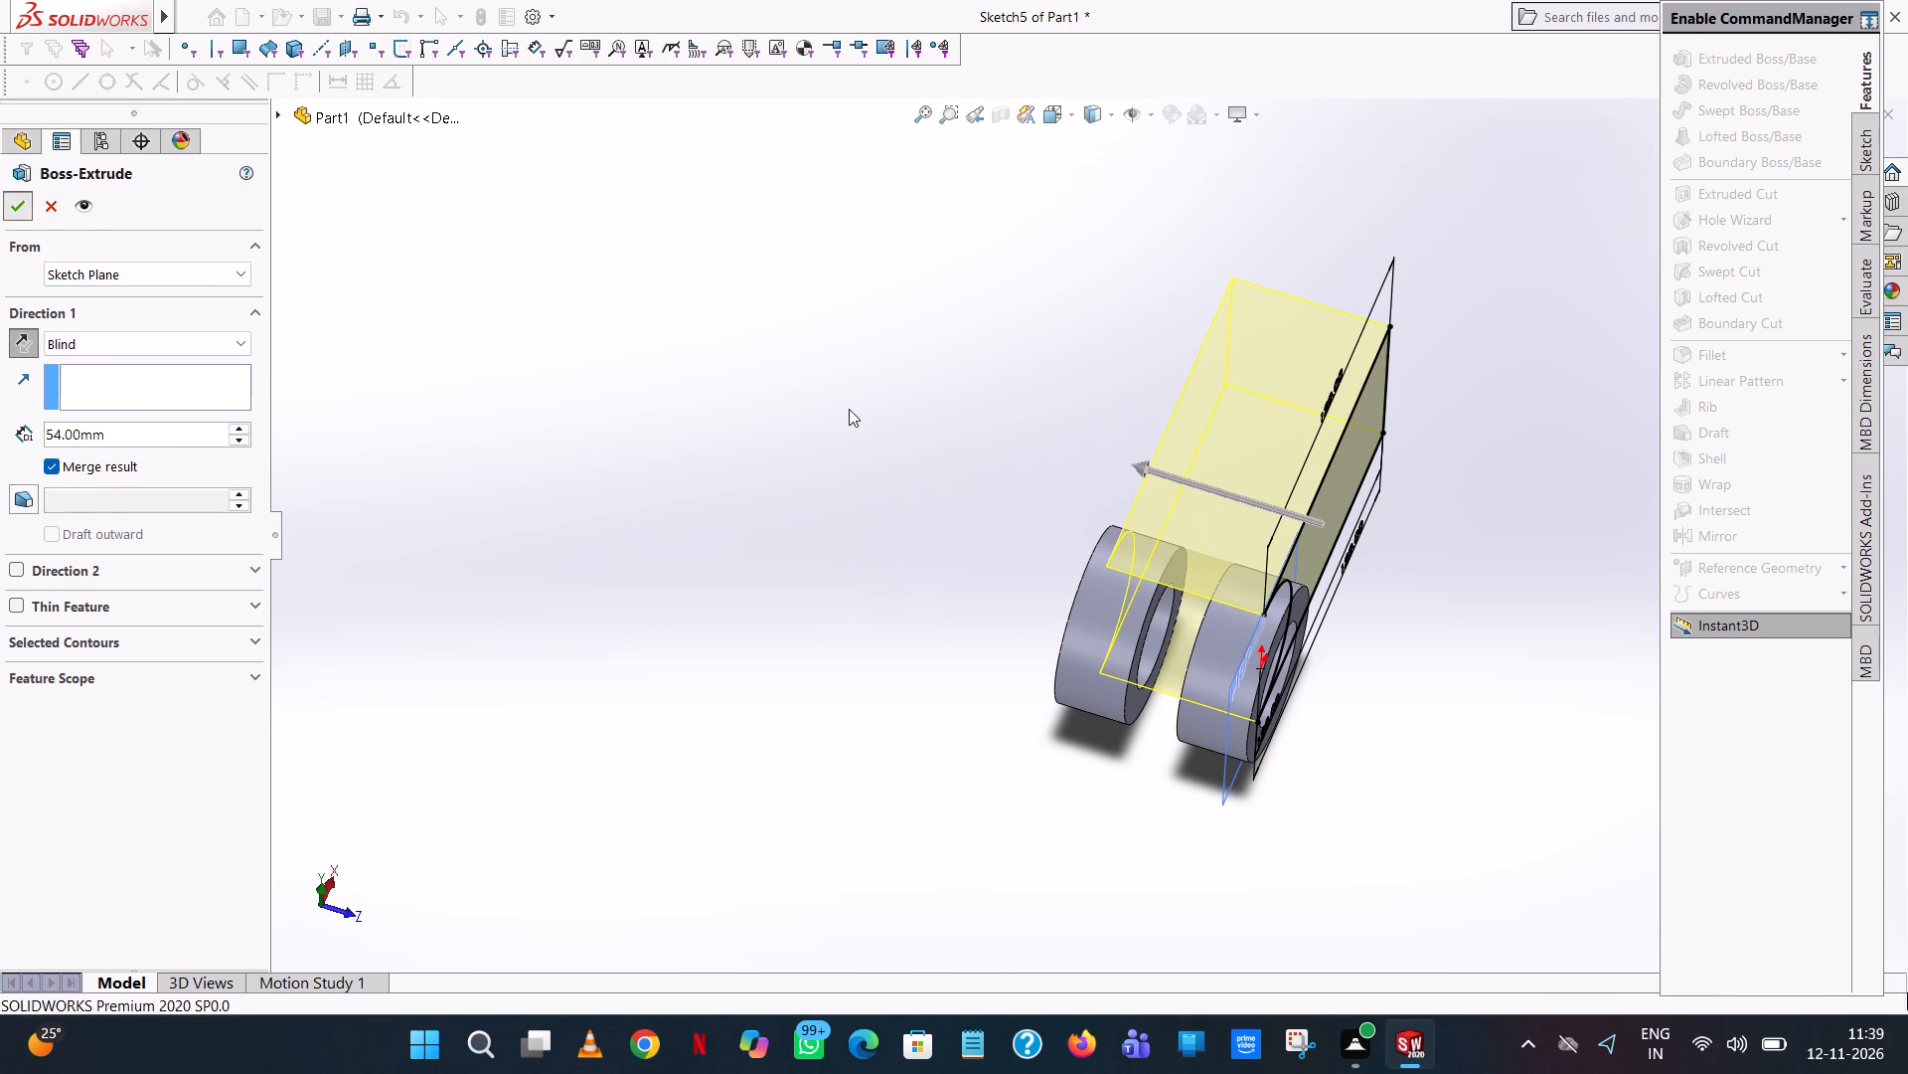
left_click(882, 337)
Start an Extruded Cut sketch on the arm's upper flat face and view it face-on.
scroll(1072, 494, "up", 1)
middle_click_drag(1072, 494, 1079, 545)
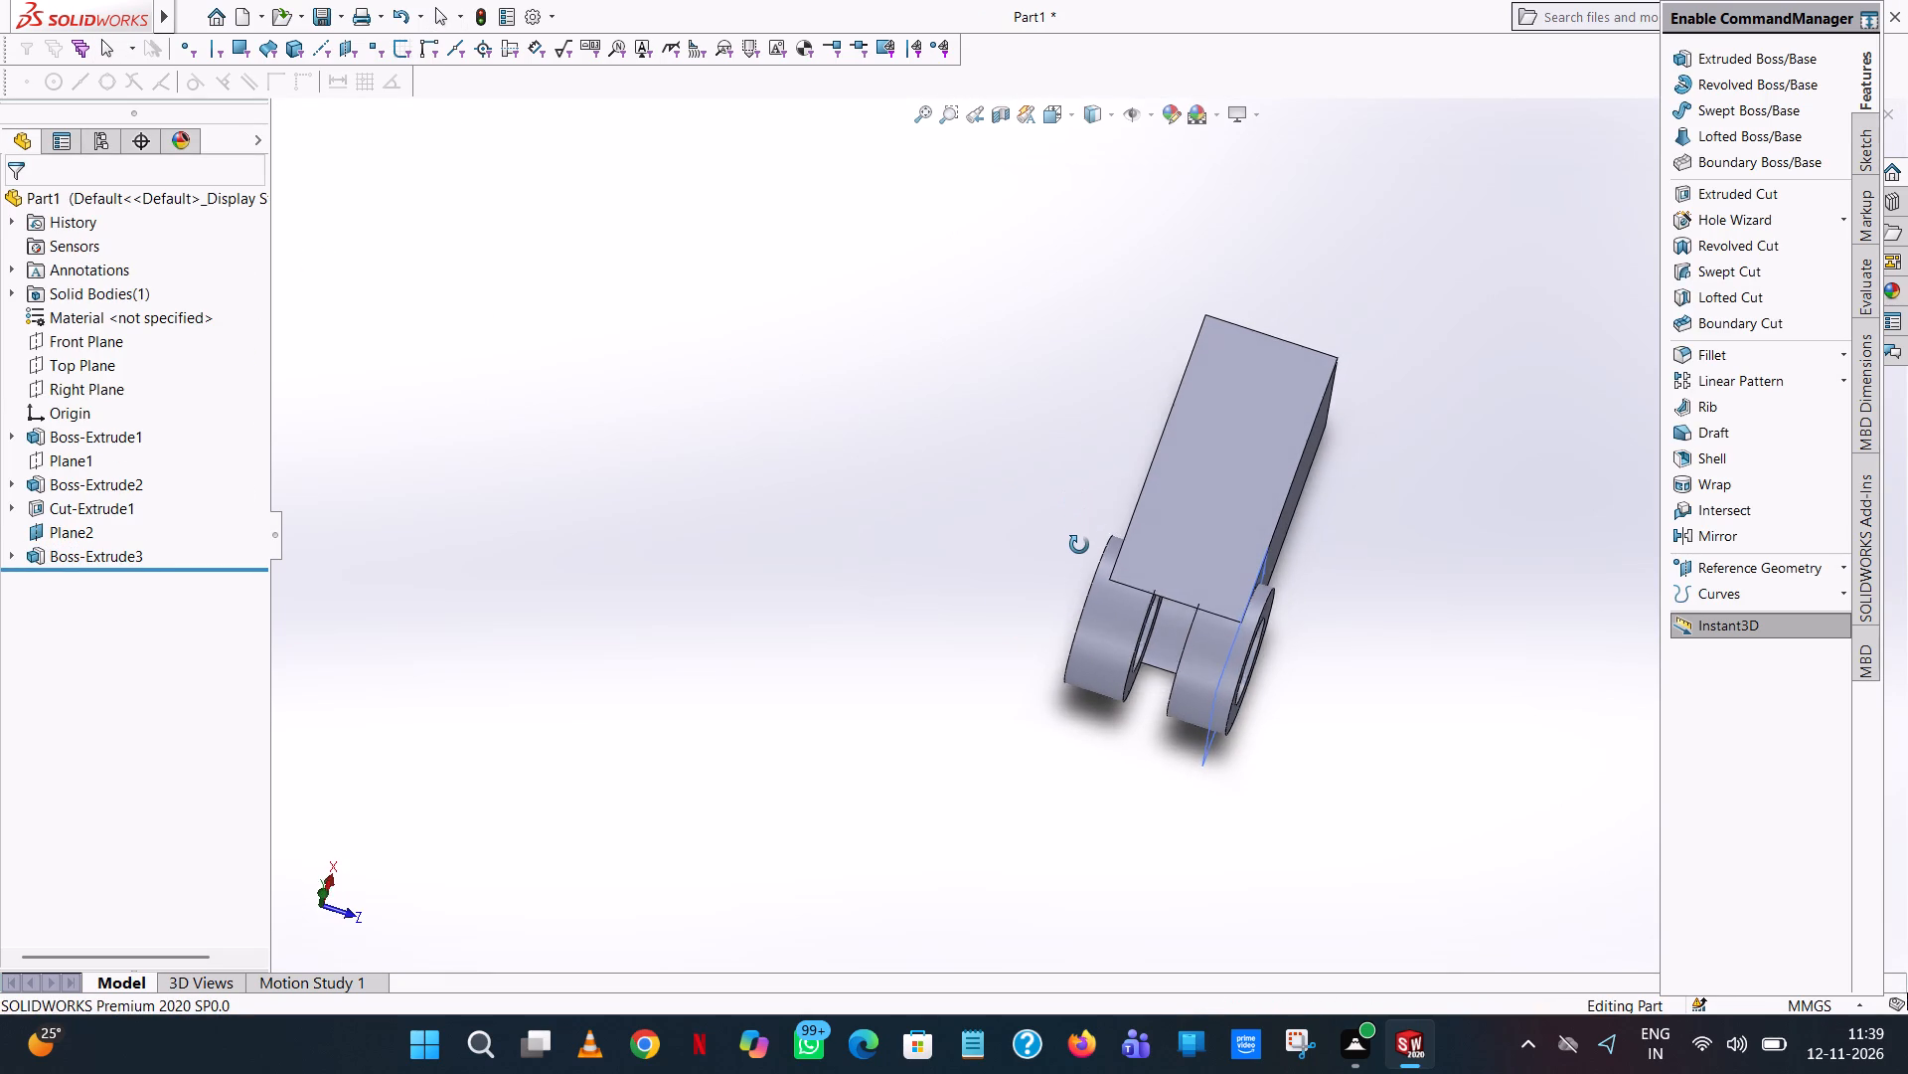
middle_click_drag(1079, 545, 1082, 561)
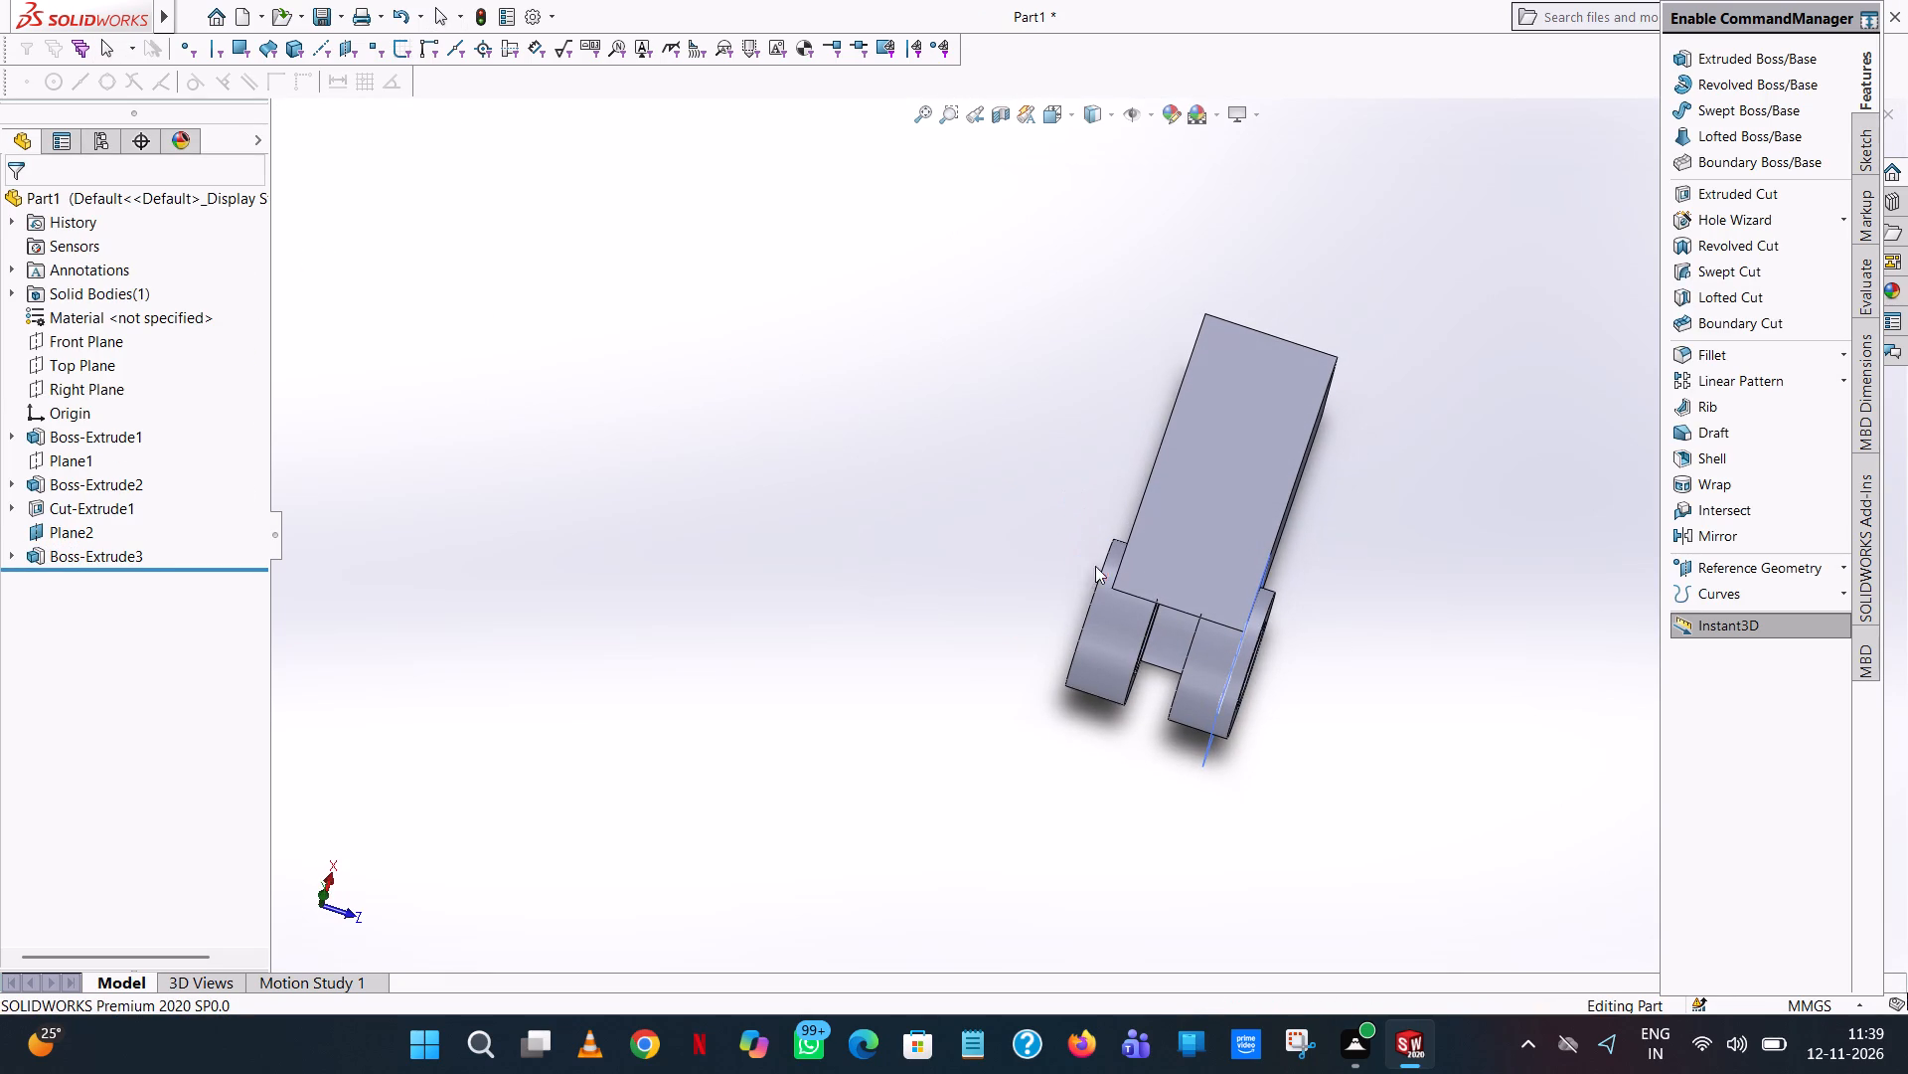
left_click(1744, 191)
left_click(1212, 518)
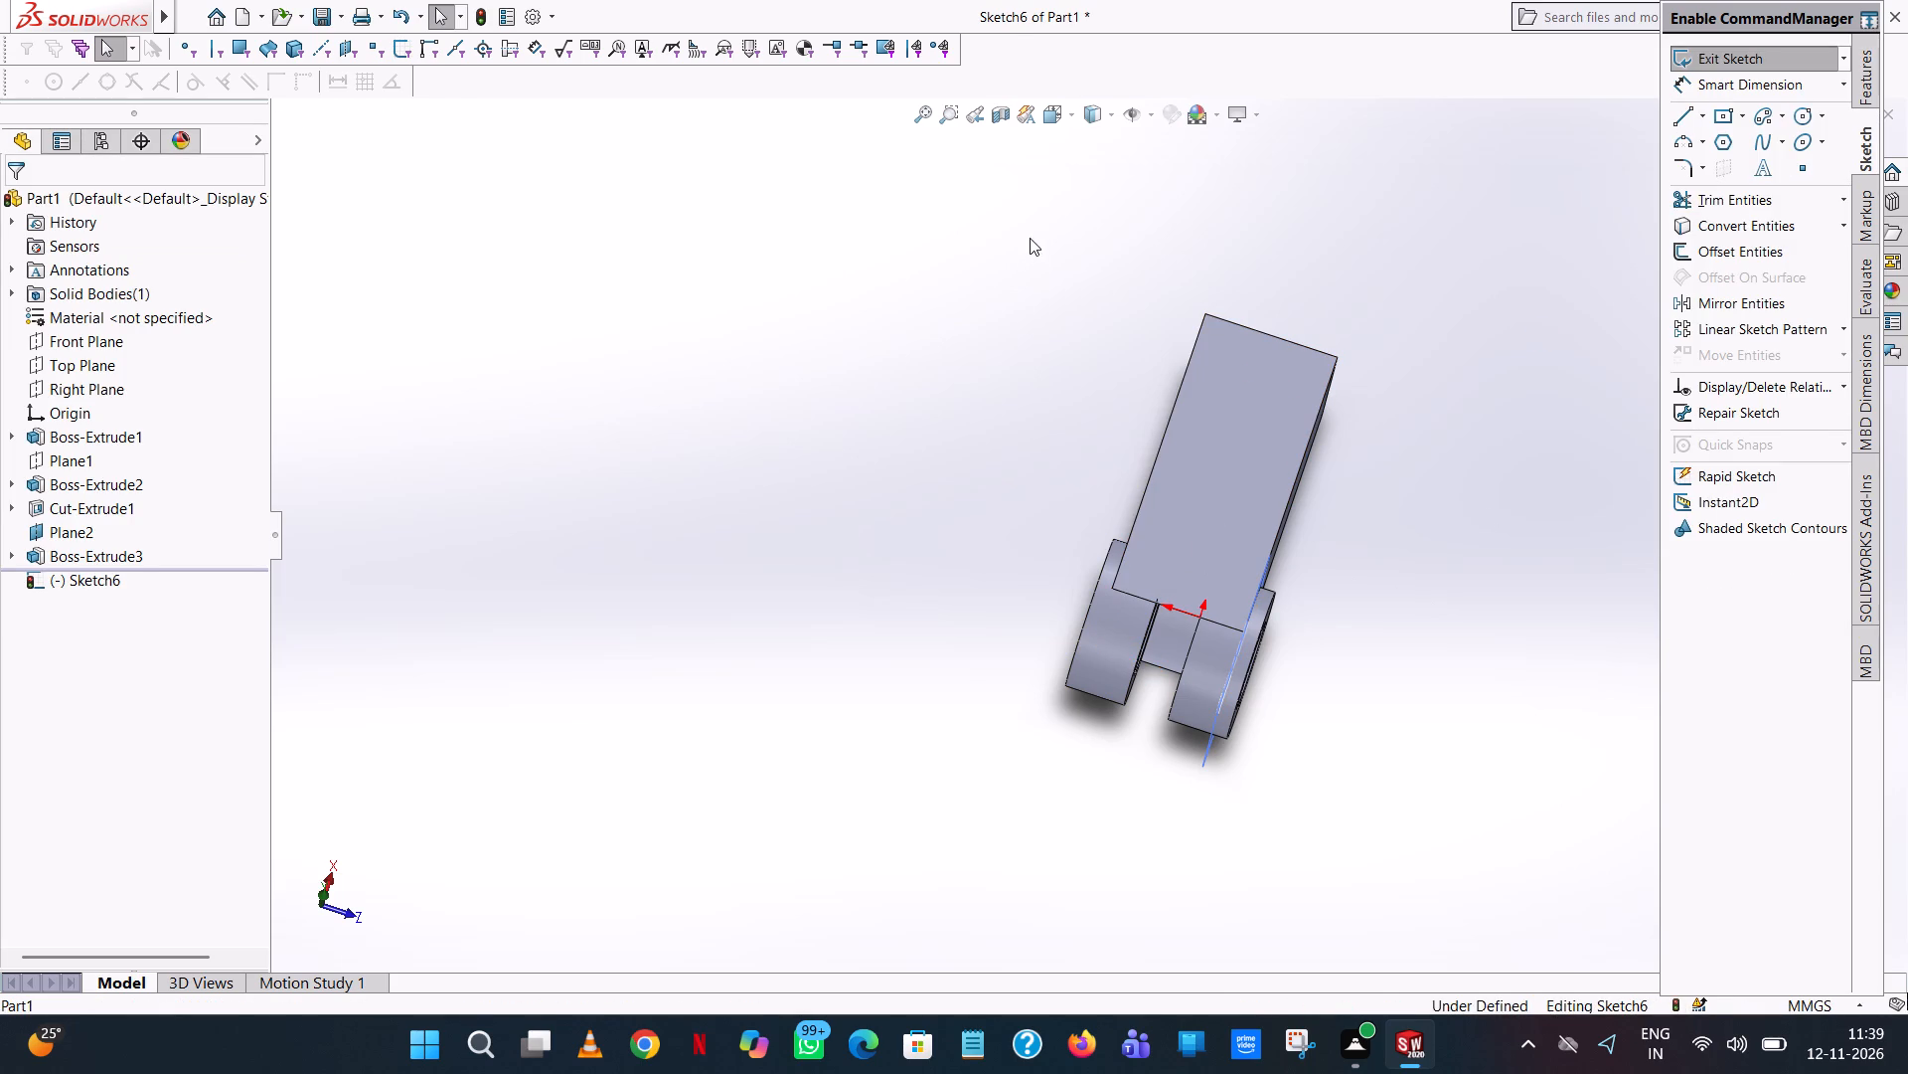
left_click(1067, 117)
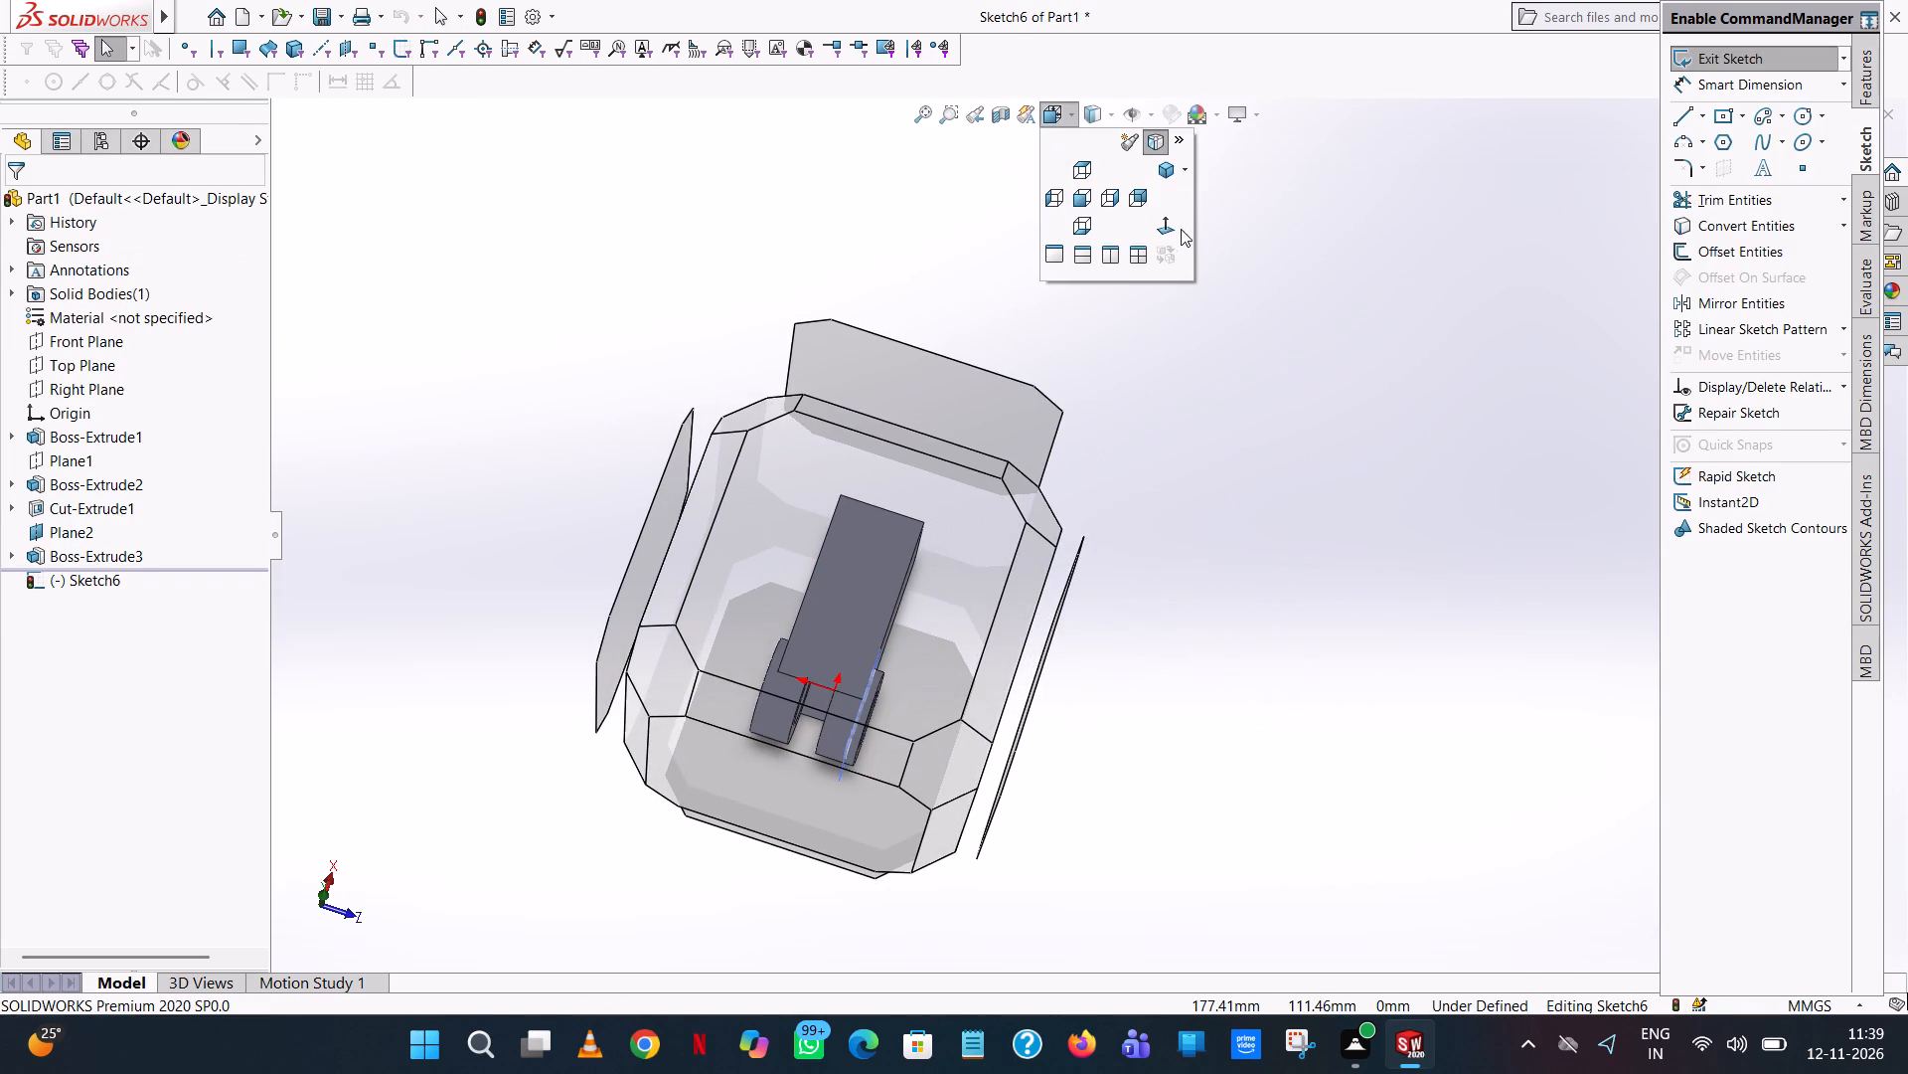
left_click(1172, 229)
scroll(1103, 507, "down", 4)
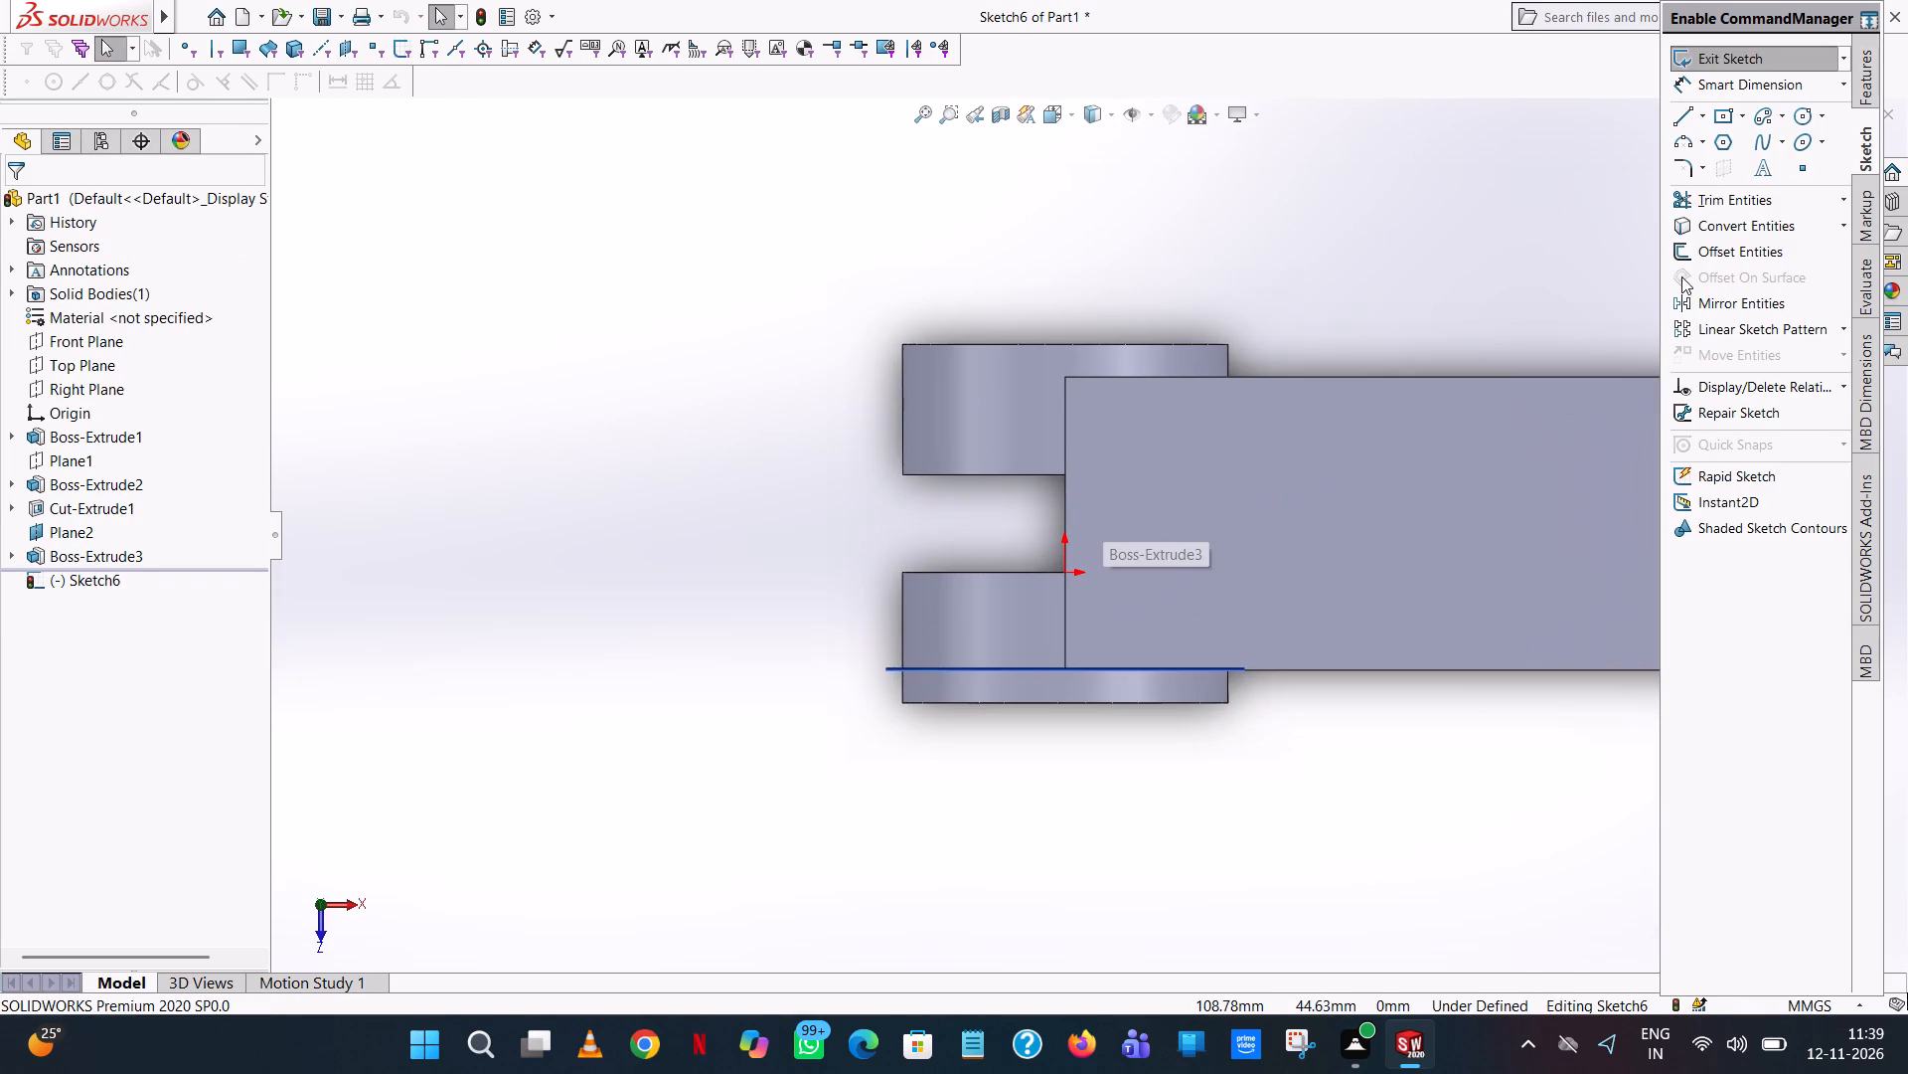
Draw a closed rectangle of lines from the origin, 24 mm along the arm and 18 mm across, aligned with the gap between the discs.
left_click(1683, 120)
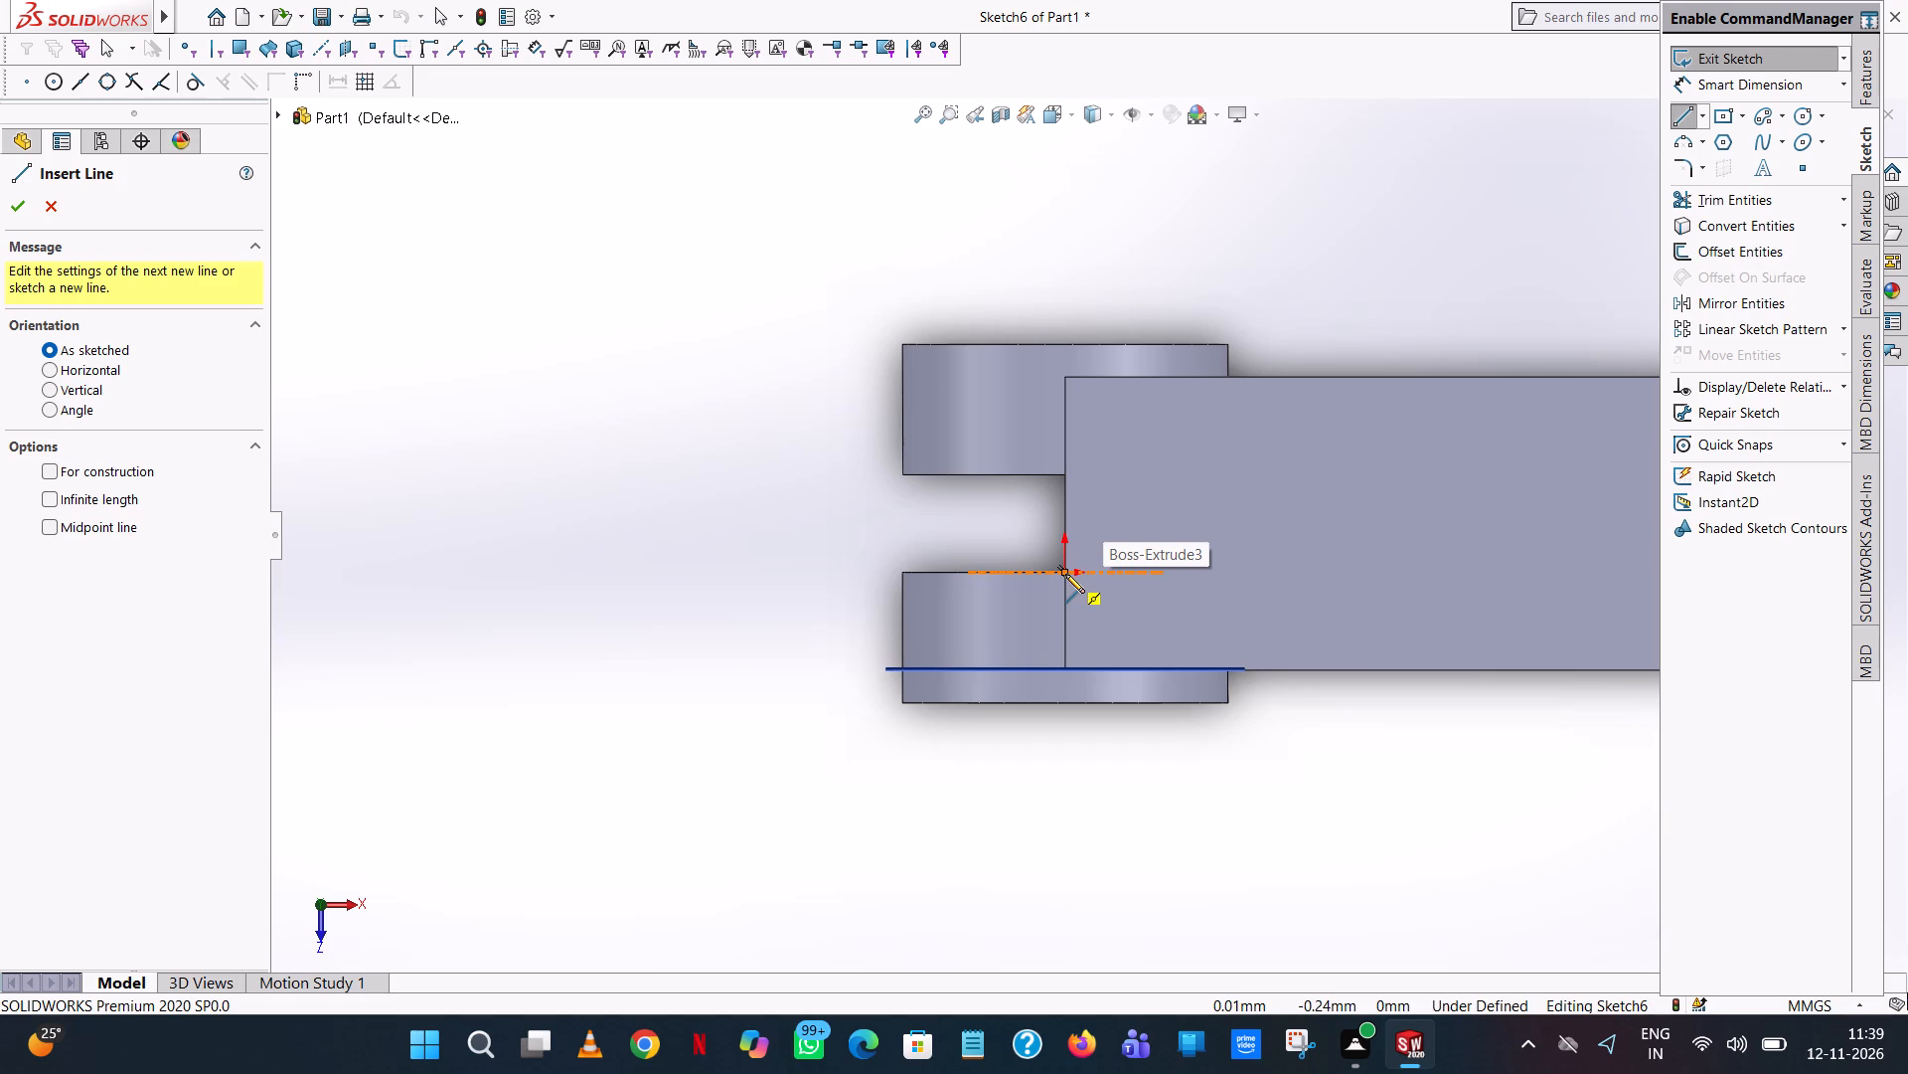
left_click(1065, 574)
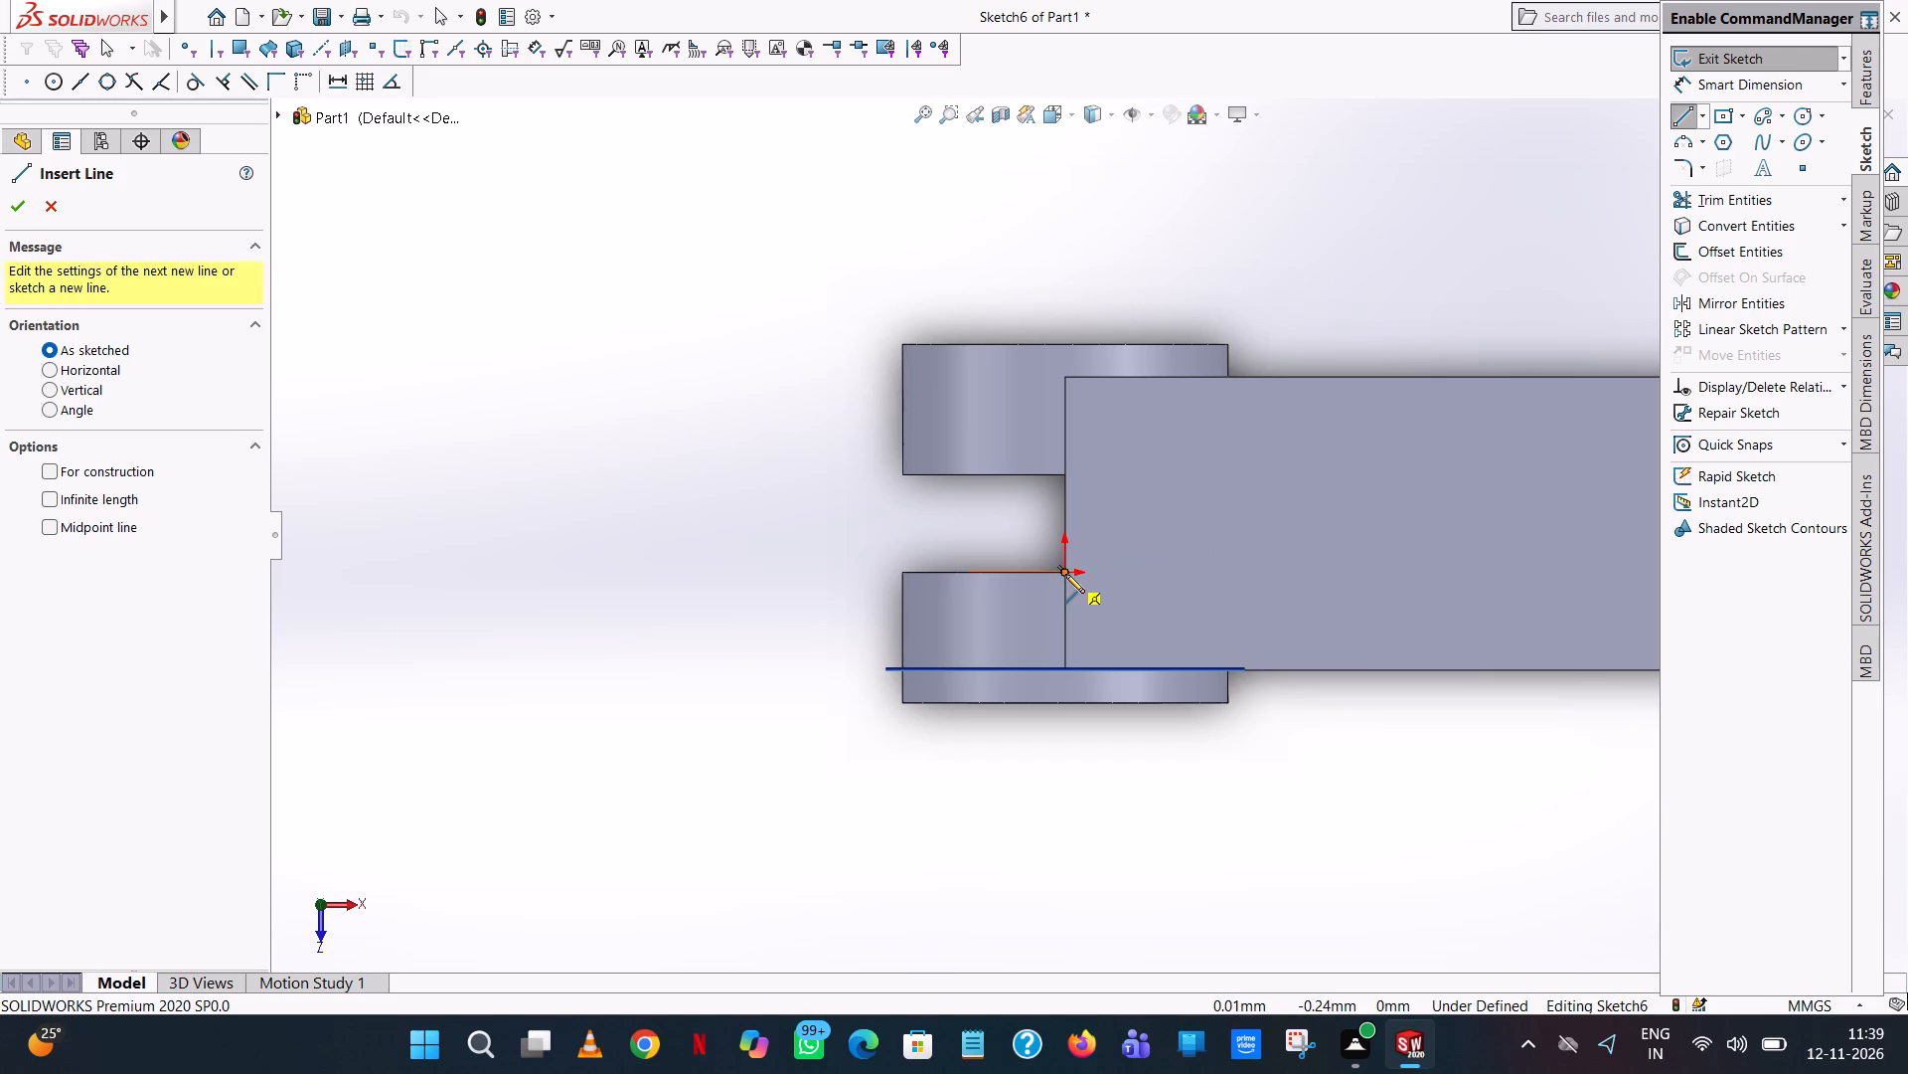
left_click(1158, 575)
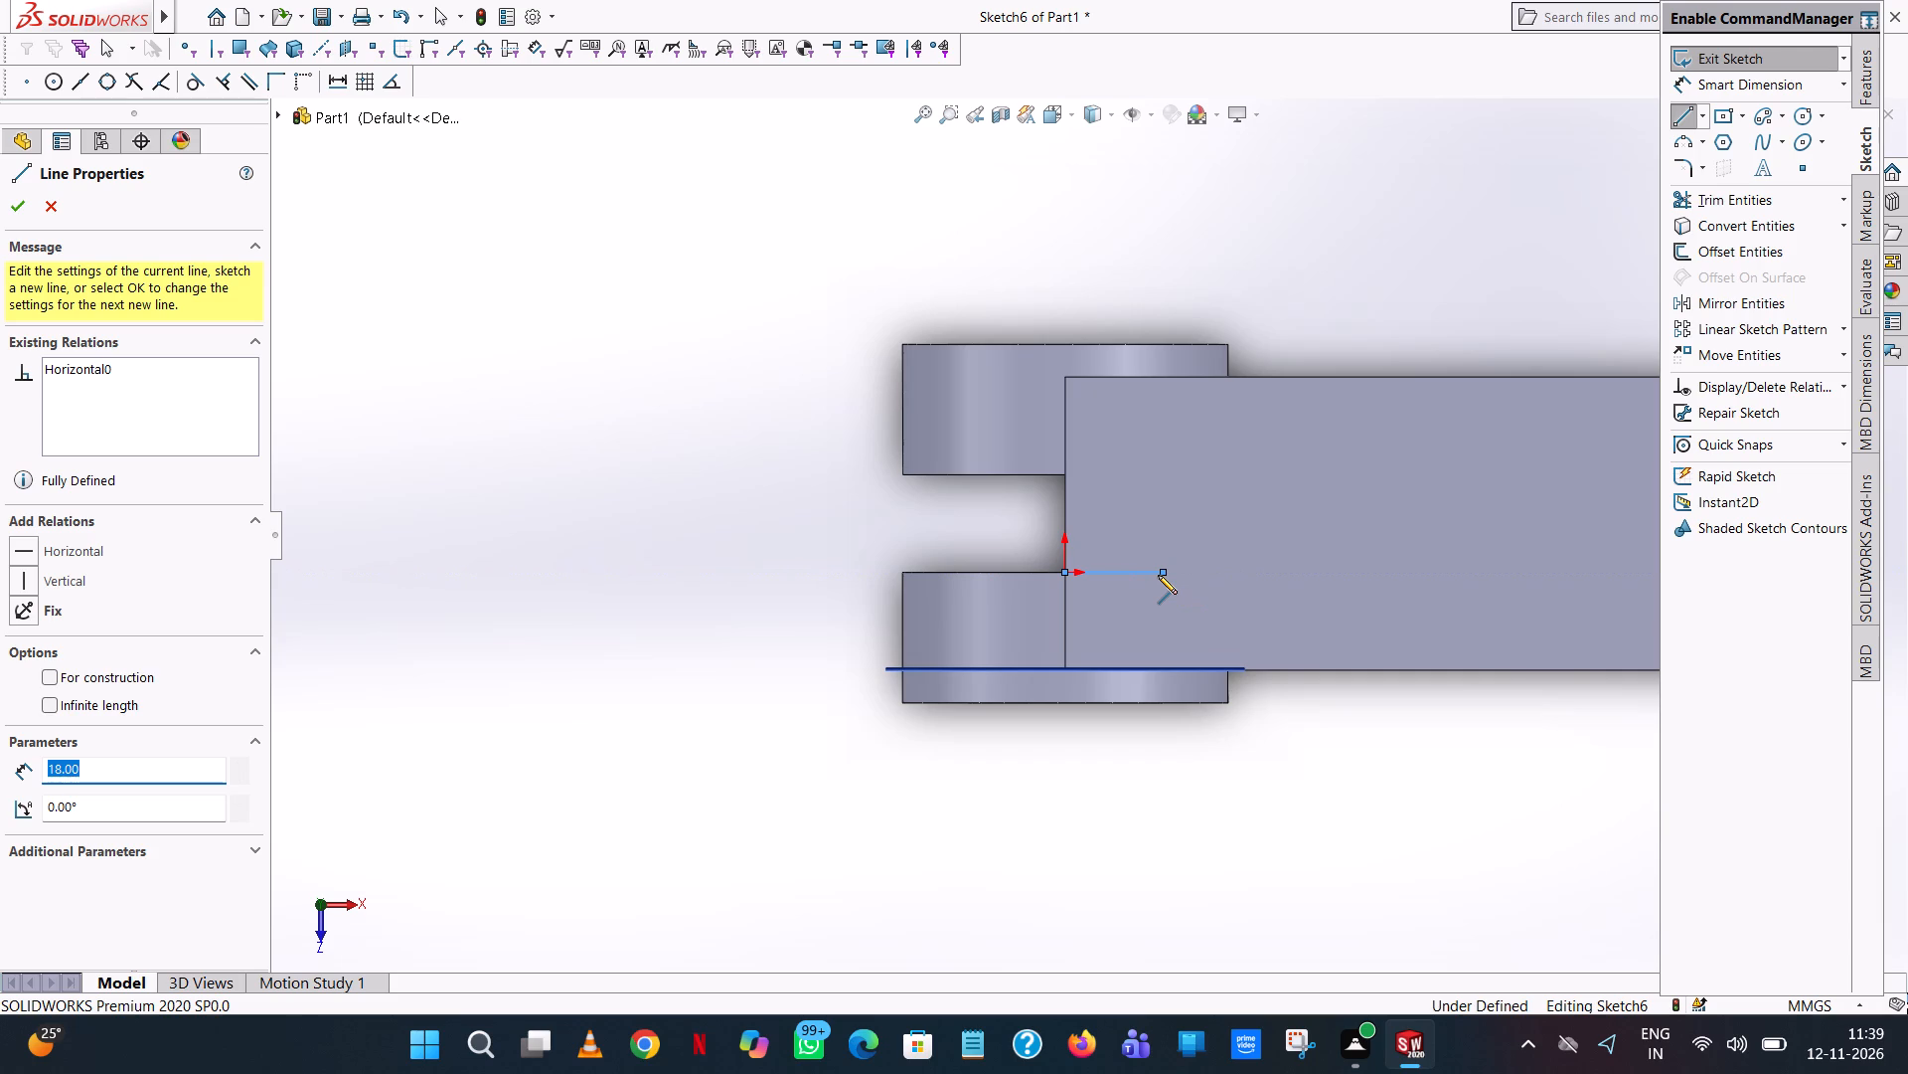
type("24")
key("Return")
left_click(1198, 476)
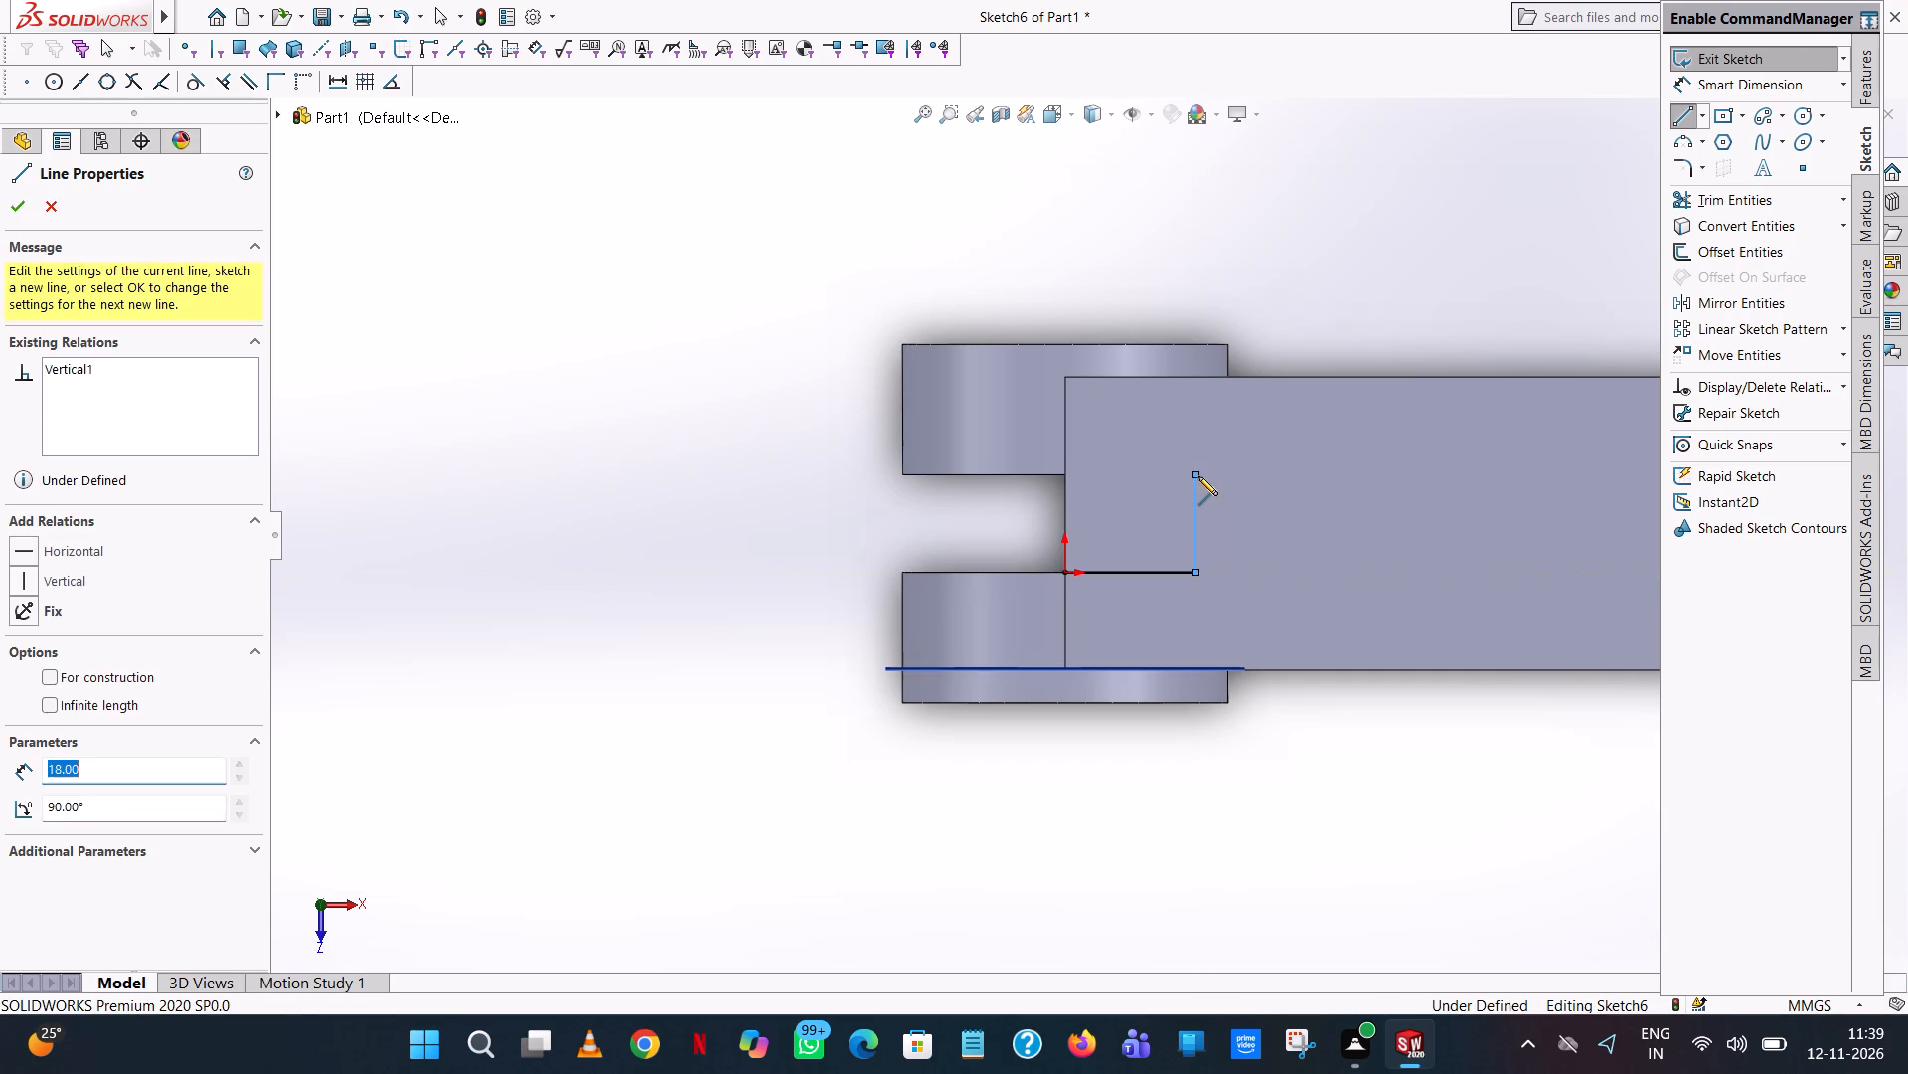
left_click(1063, 475)
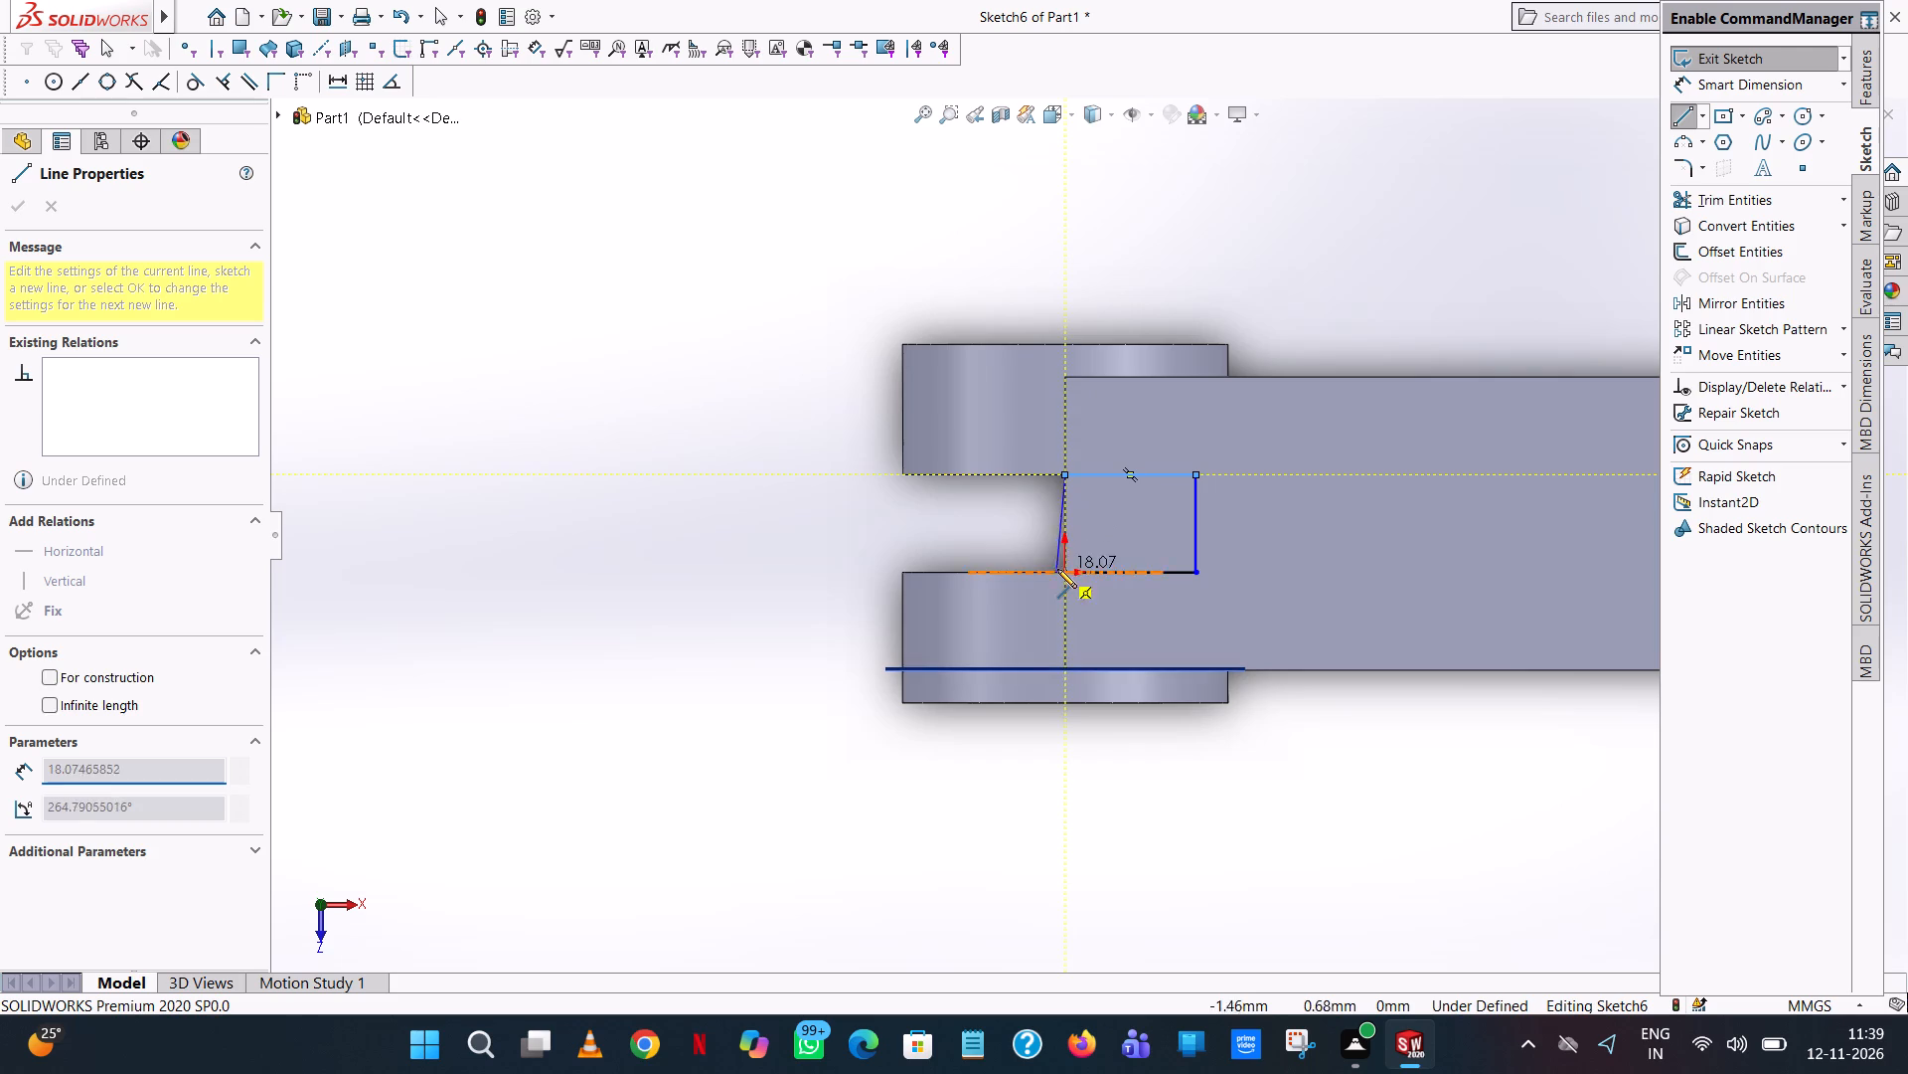
left_click(1063, 573)
right_click(1063, 573)
left_click(1129, 589)
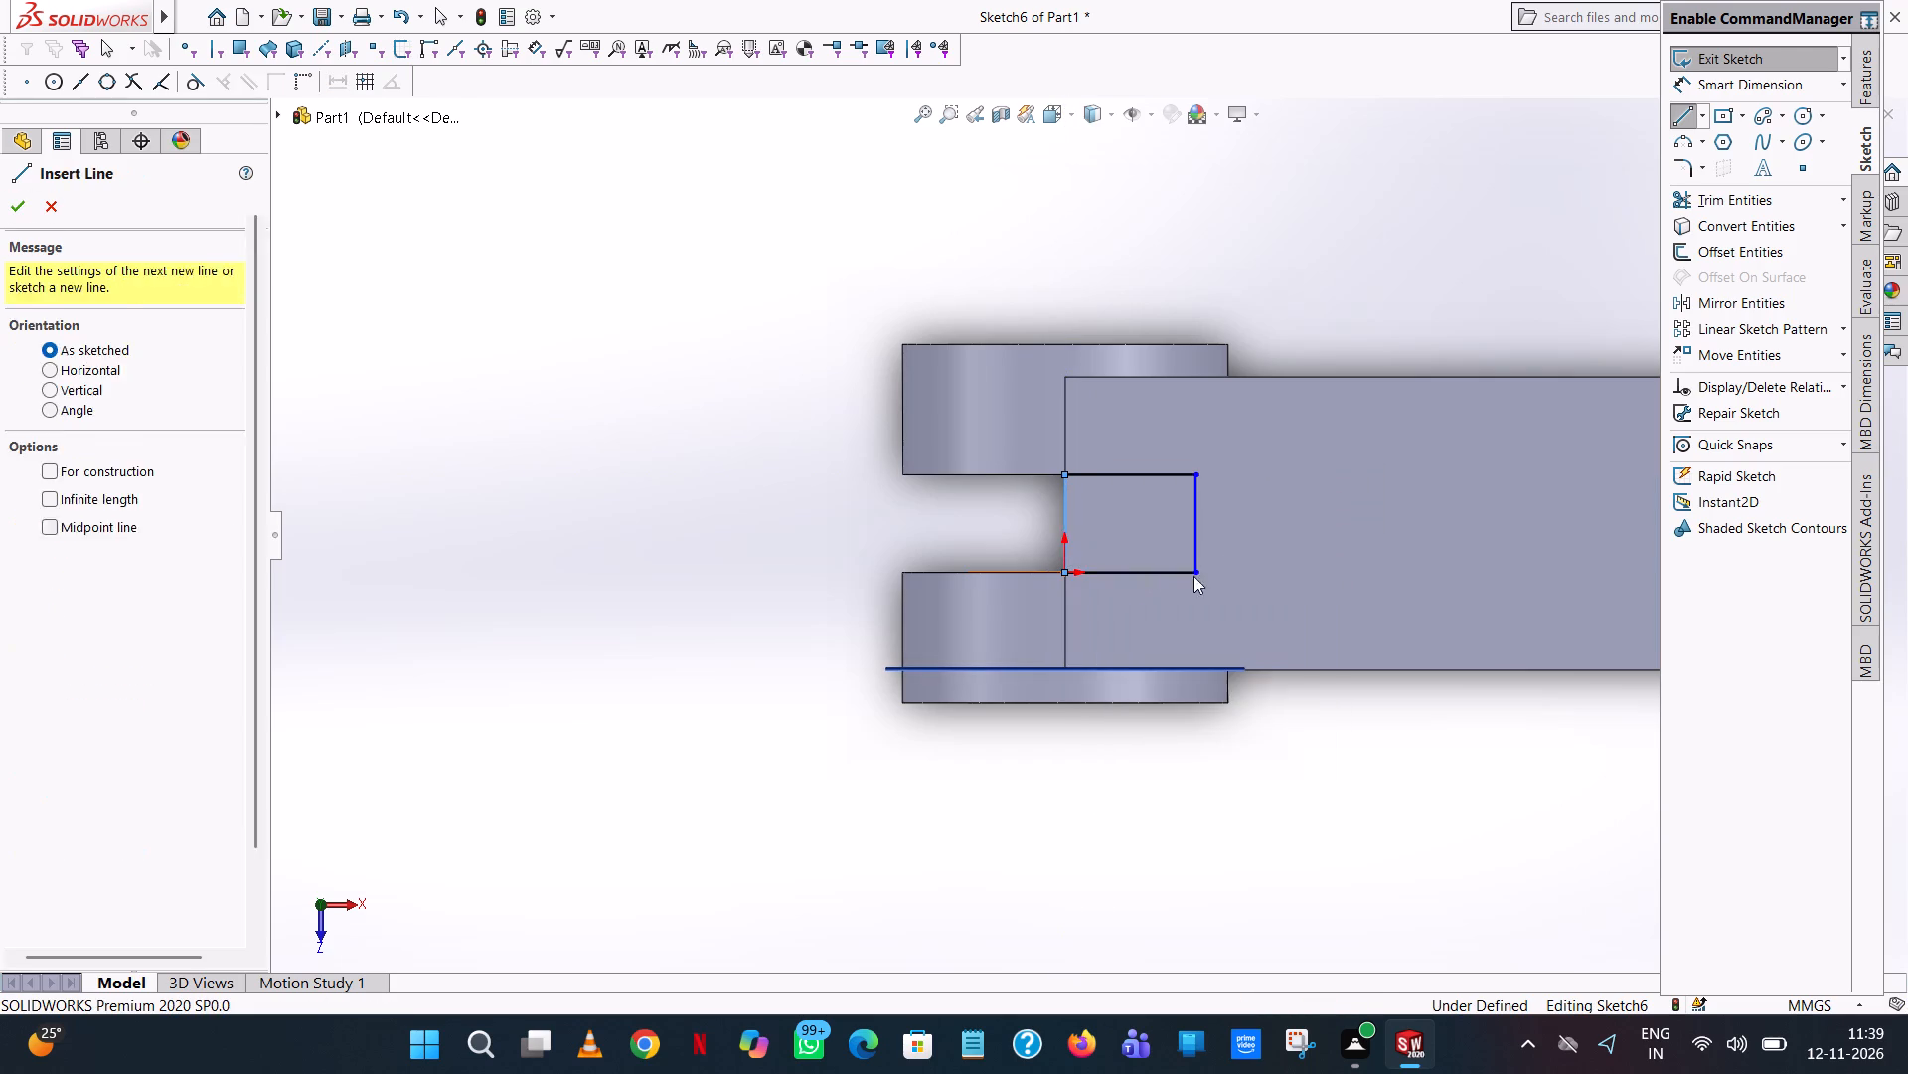
left_click(1455, 256)
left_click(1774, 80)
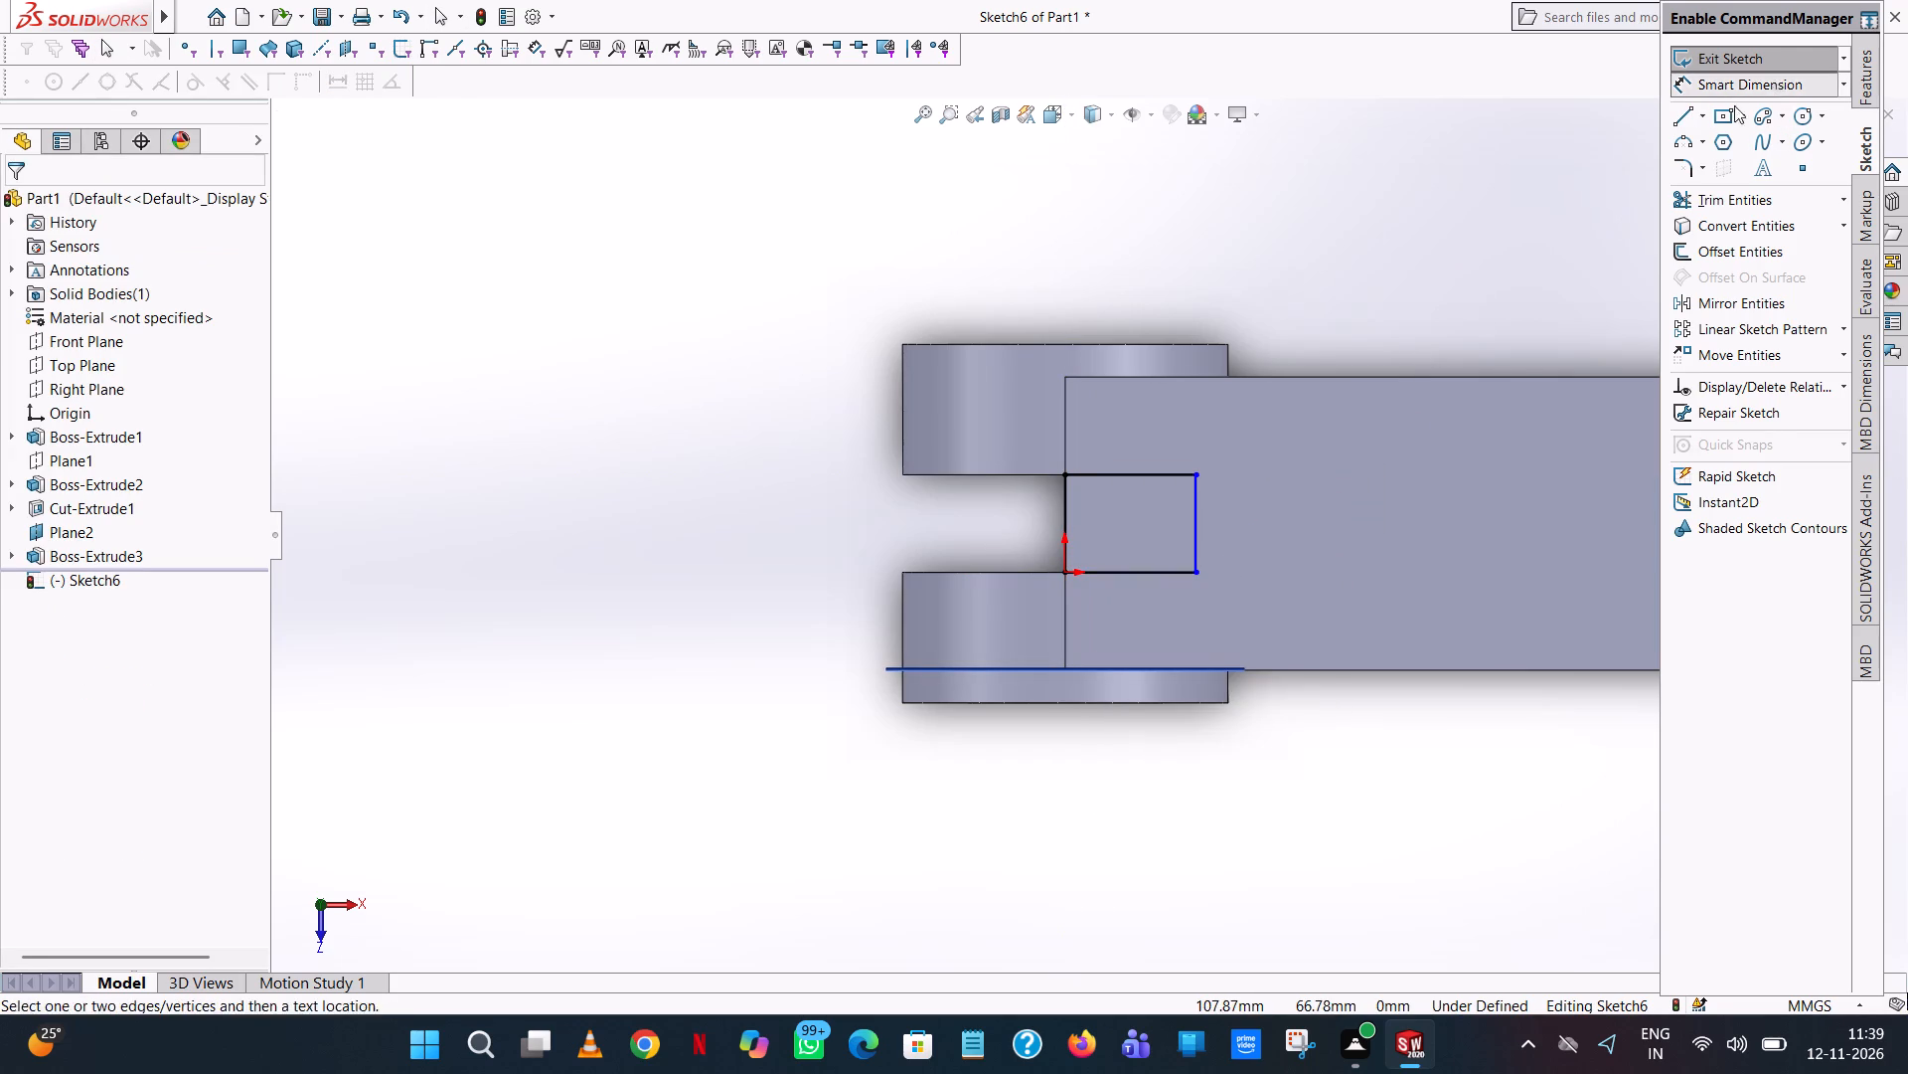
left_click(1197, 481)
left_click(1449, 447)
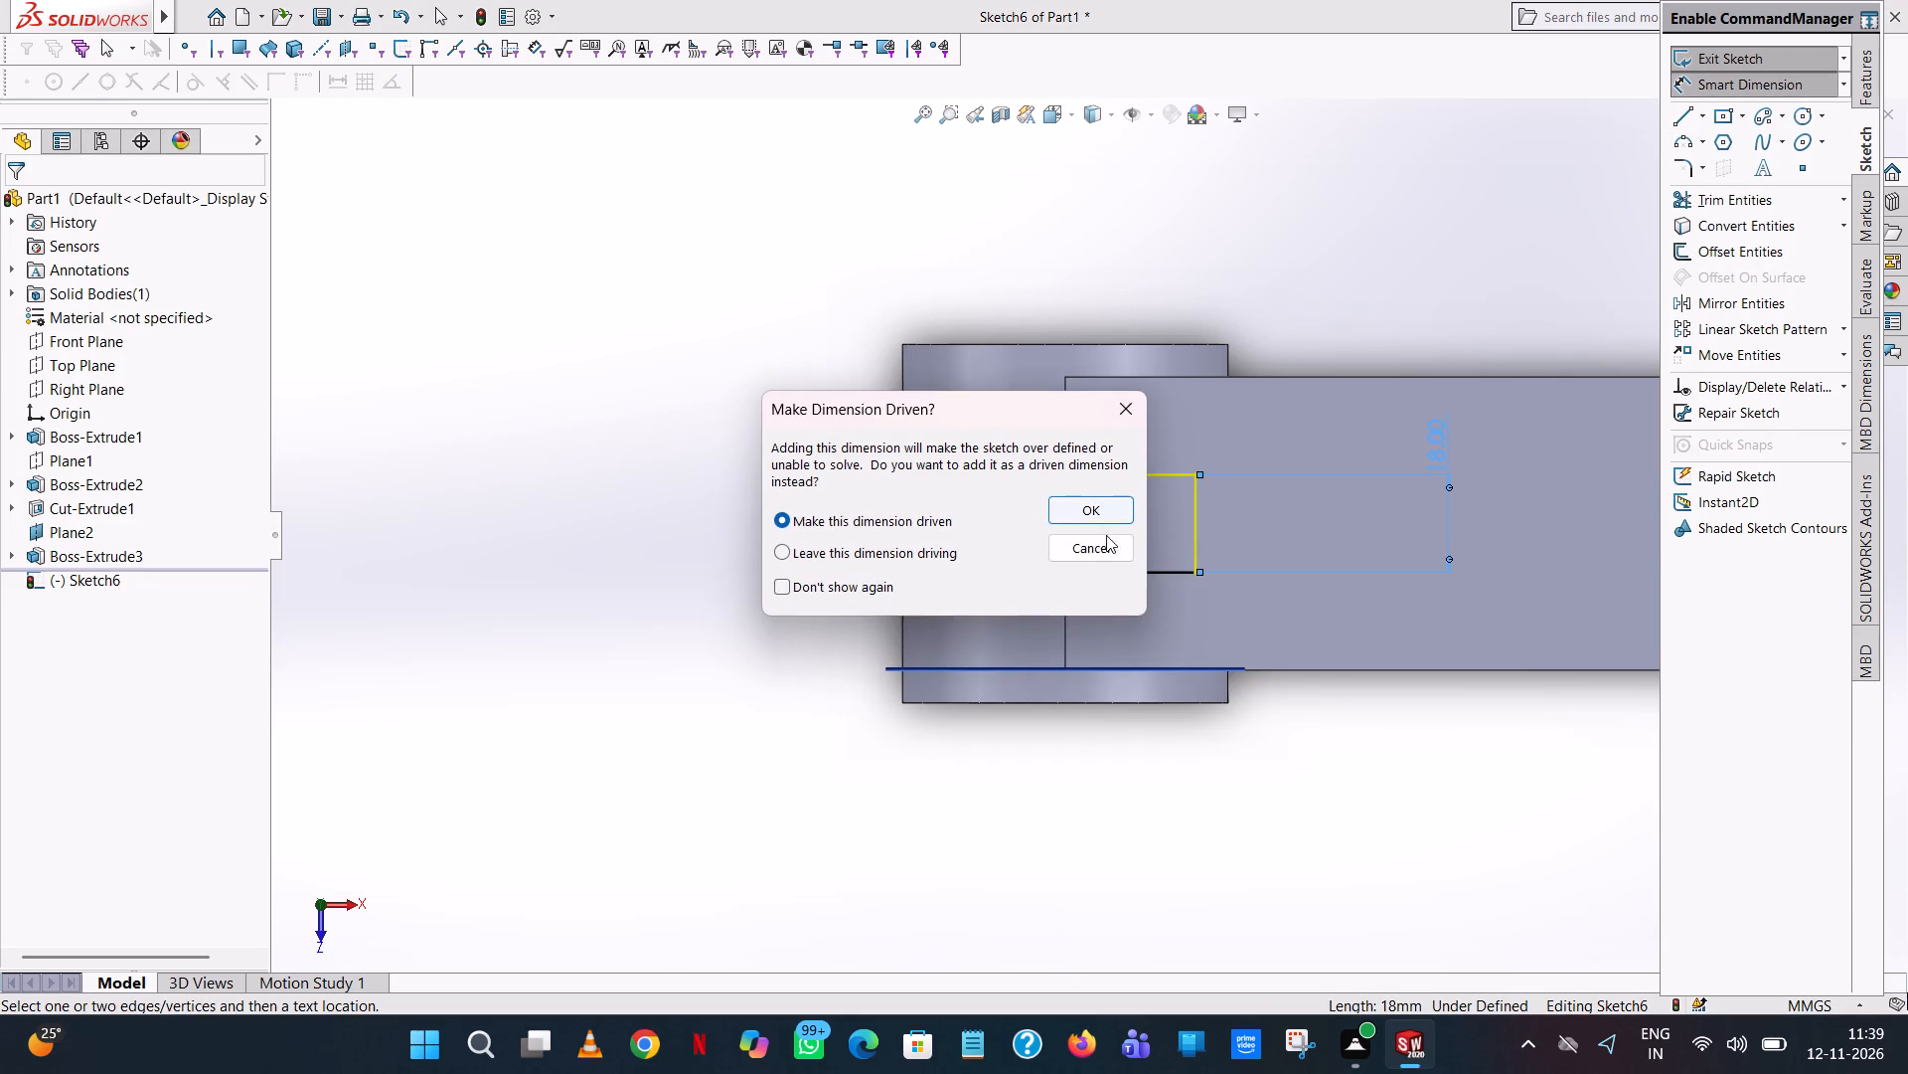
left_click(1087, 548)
Dimension the horizontal distance from the rectangle's far vertical line to the origin.
left_click(1201, 530)
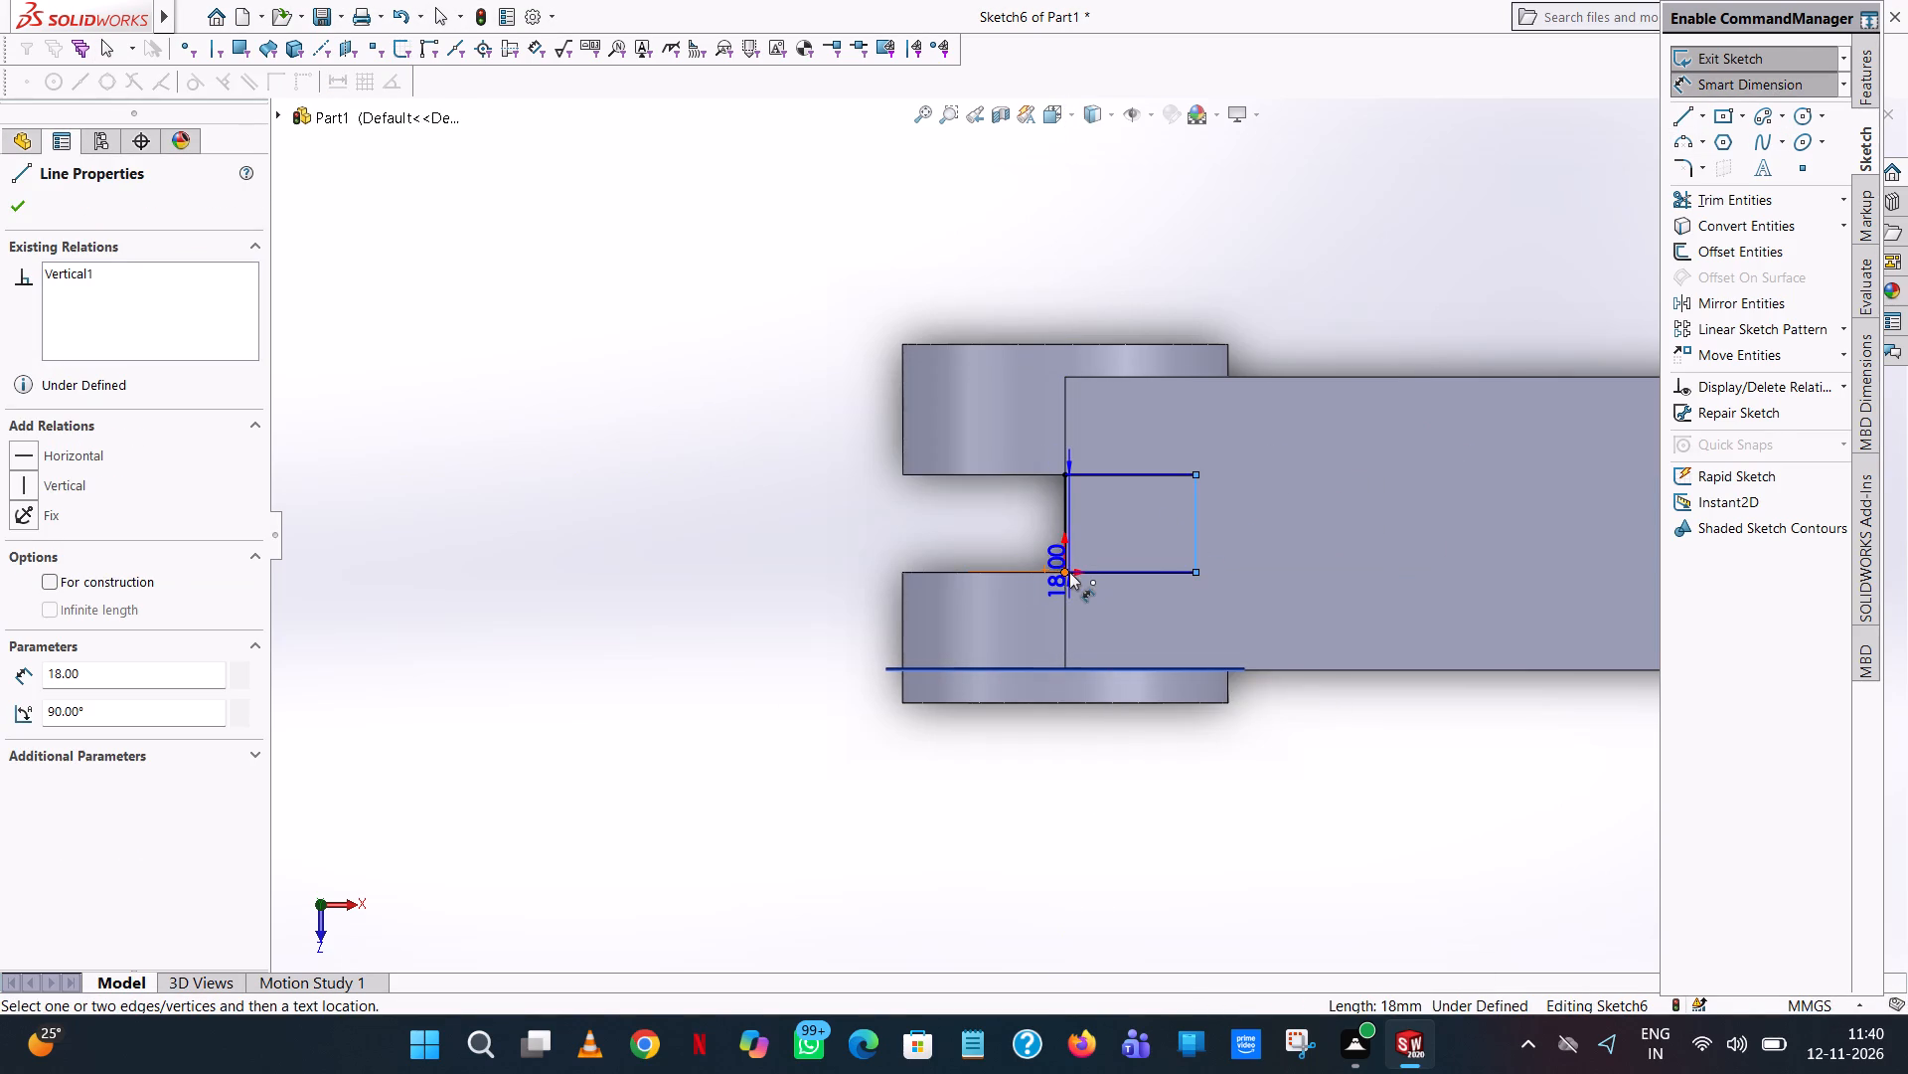
left_click(1069, 572)
left_click(1071, 813)
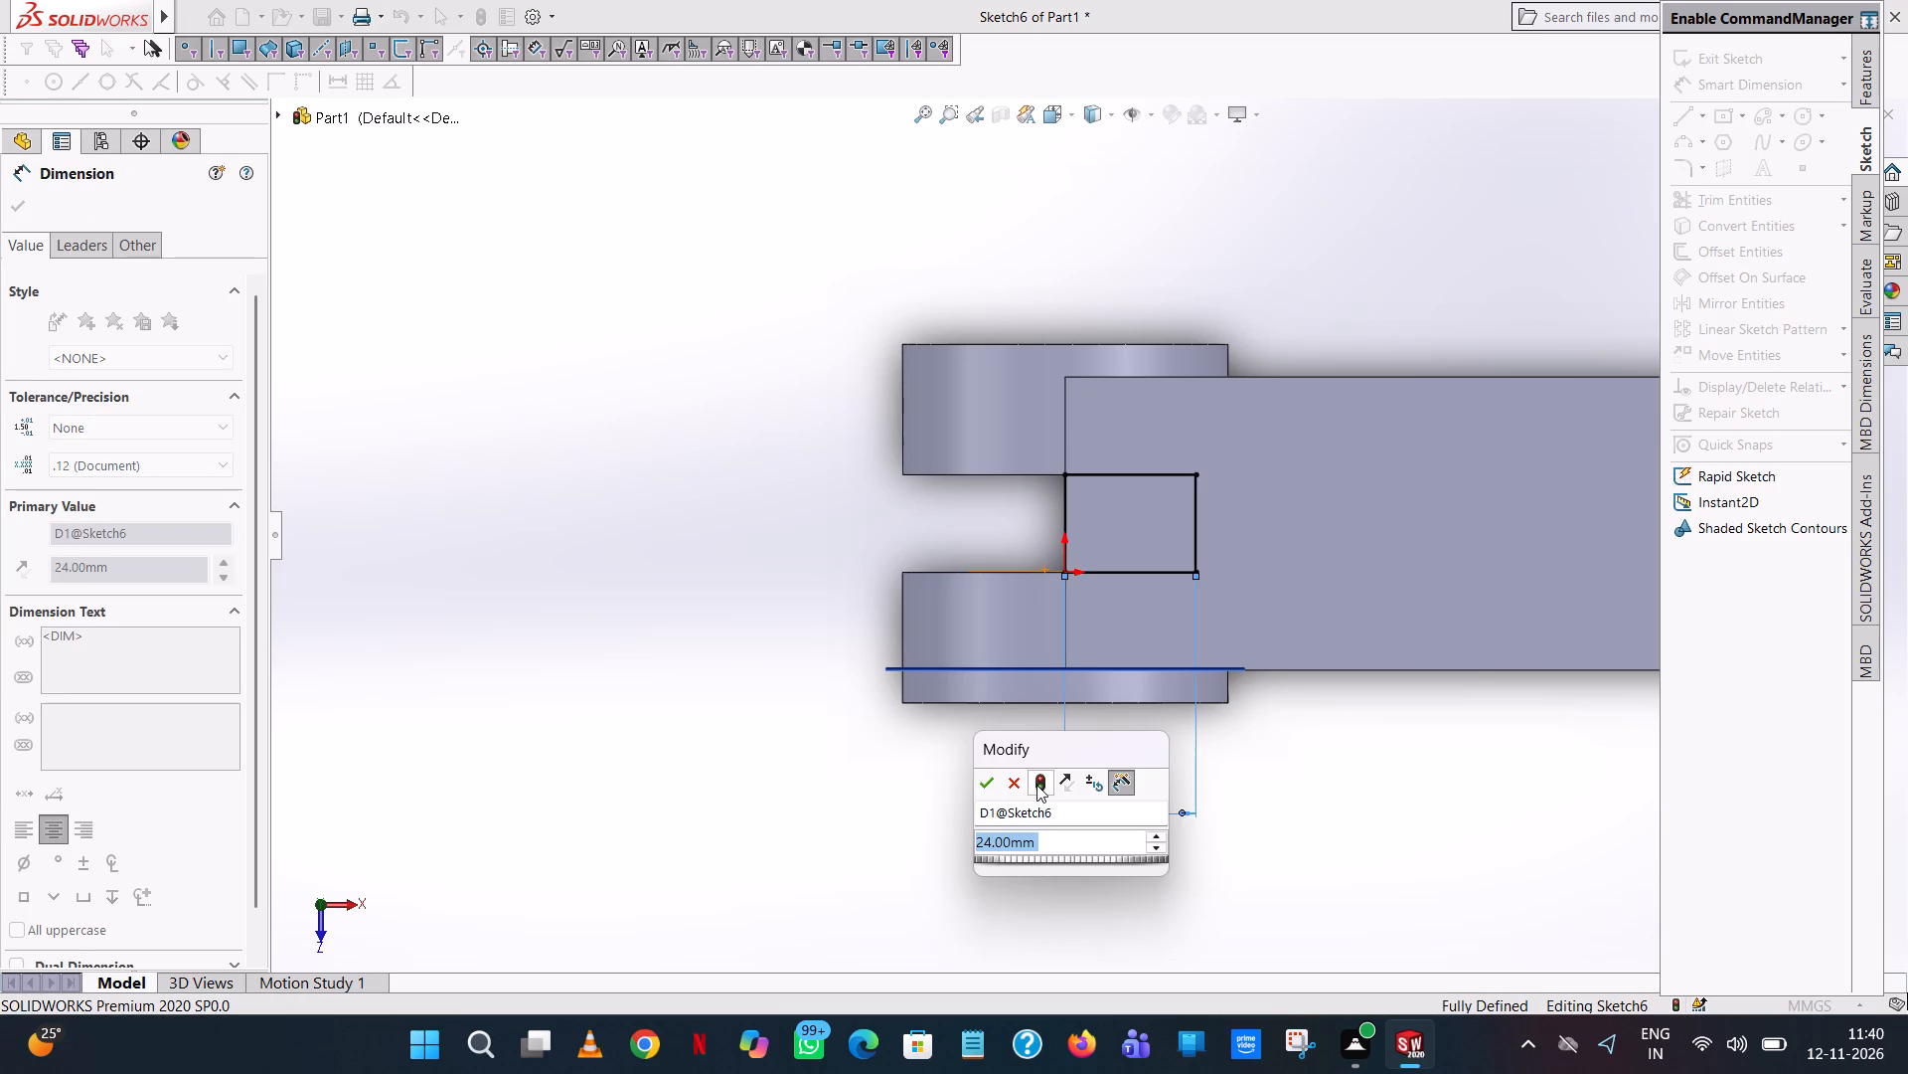
left_click(984, 786)
left_click(883, 796)
middle_click_drag(865, 794, 976, 764)
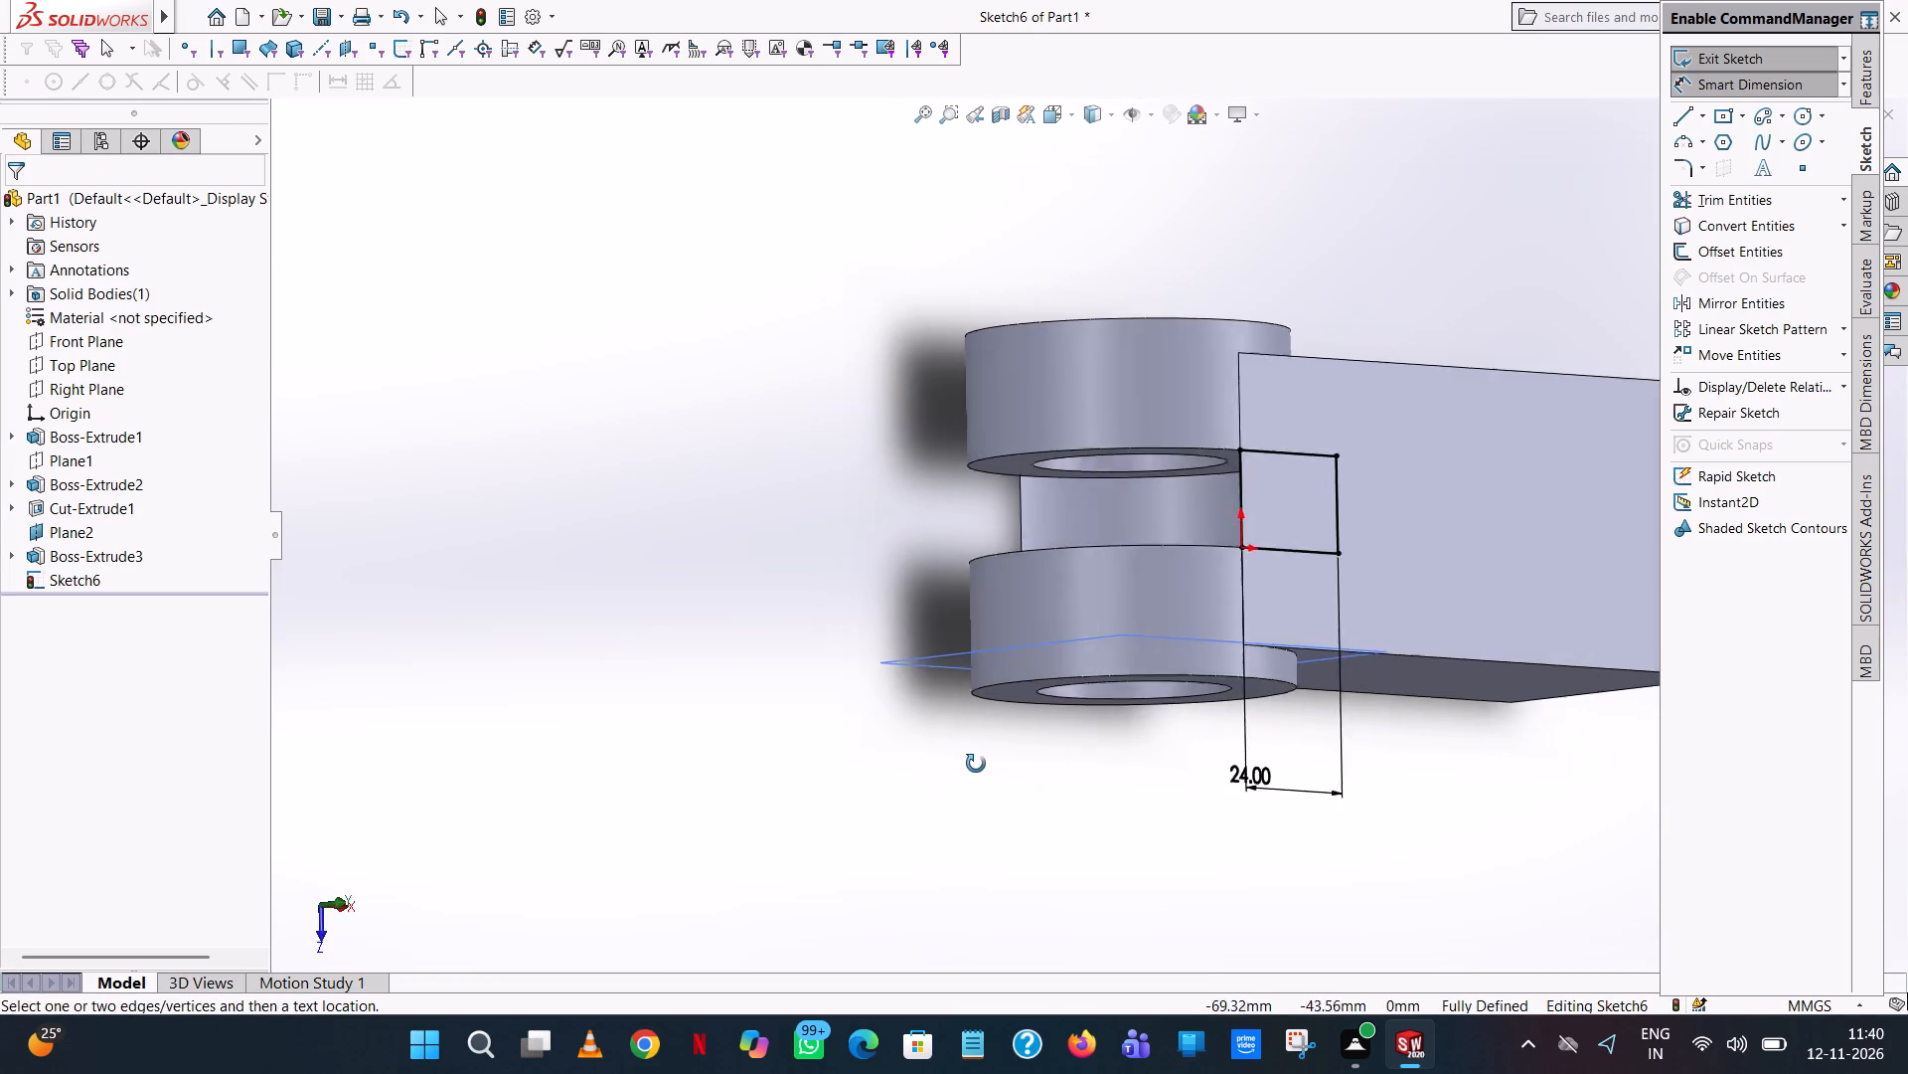
Cut the rectangle through the arm between the discs as a blind Extruded Cut 96 mm deep.
middle_click_drag(976, 764, 1230, 802)
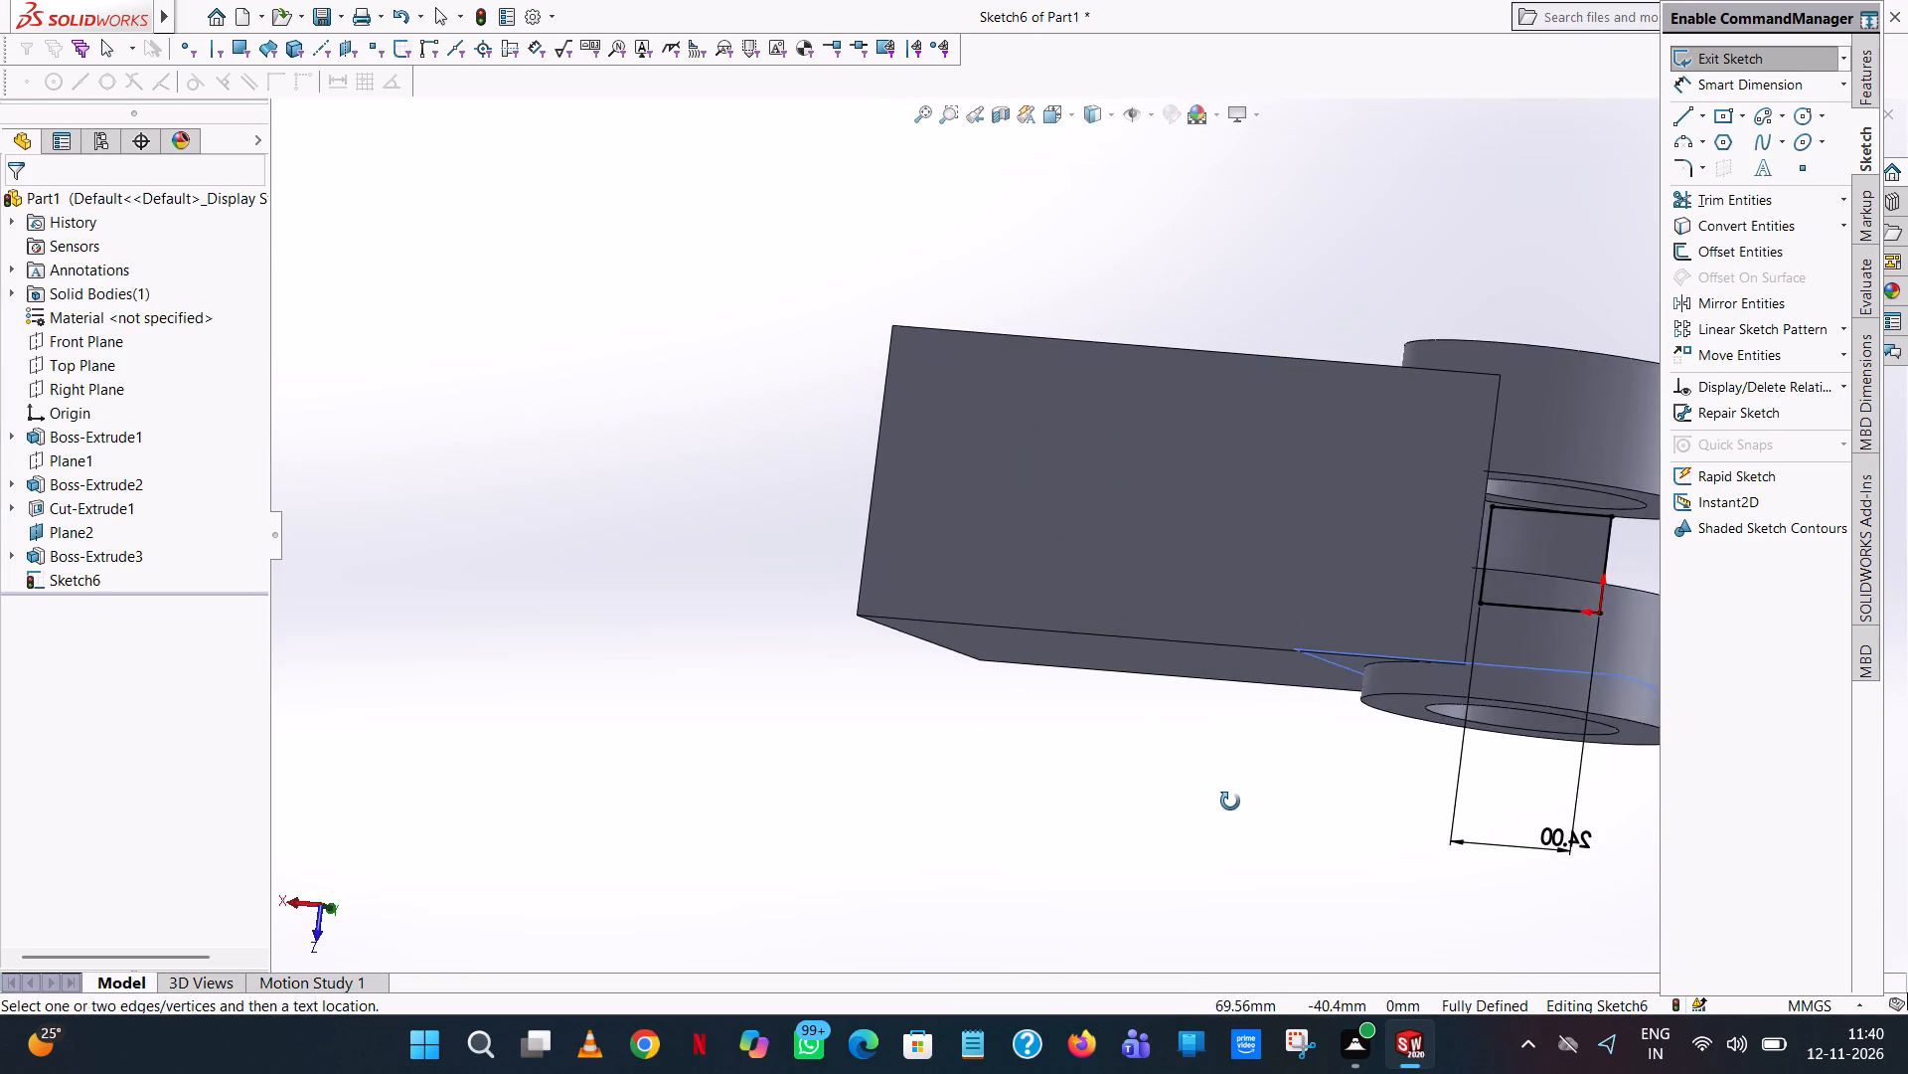
middle_click_drag(1230, 802, 895, 690)
scroll(895, 690, "up", 1)
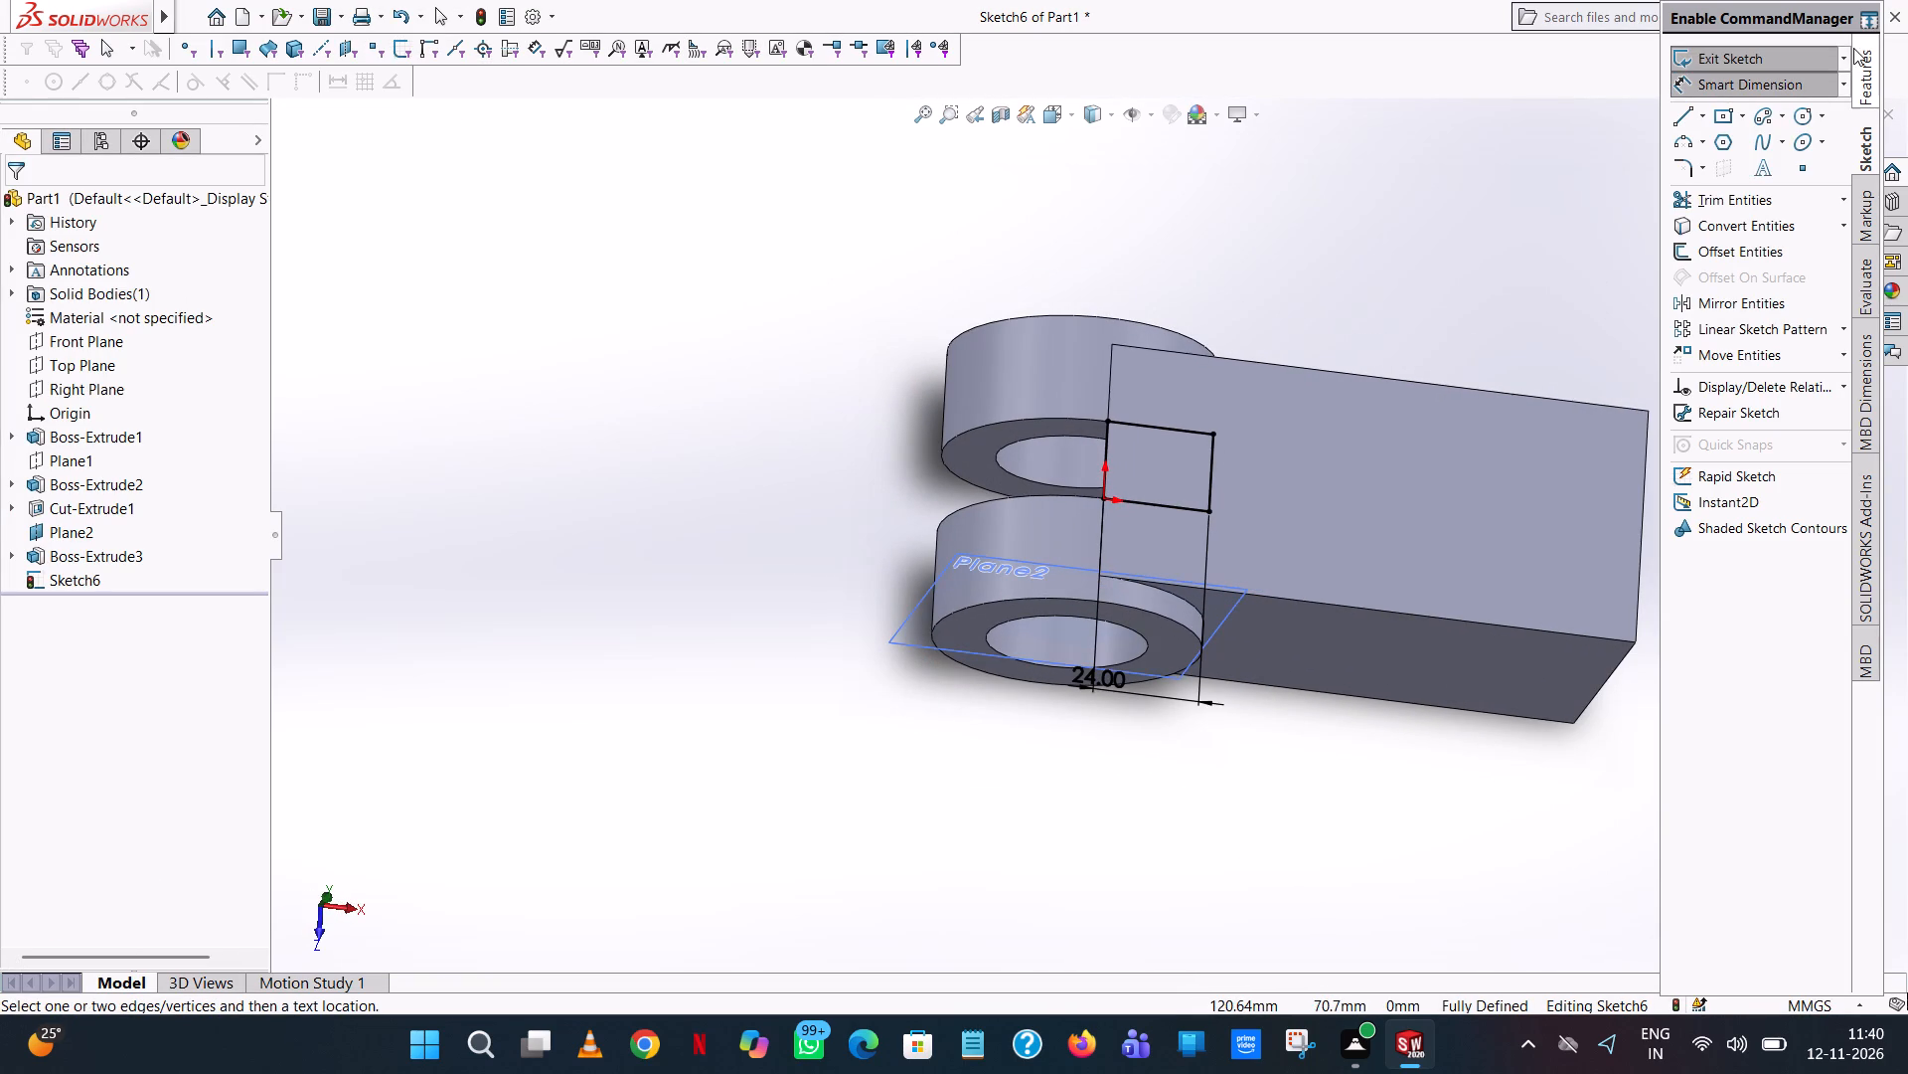
left_click(1864, 61)
left_click(1753, 198)
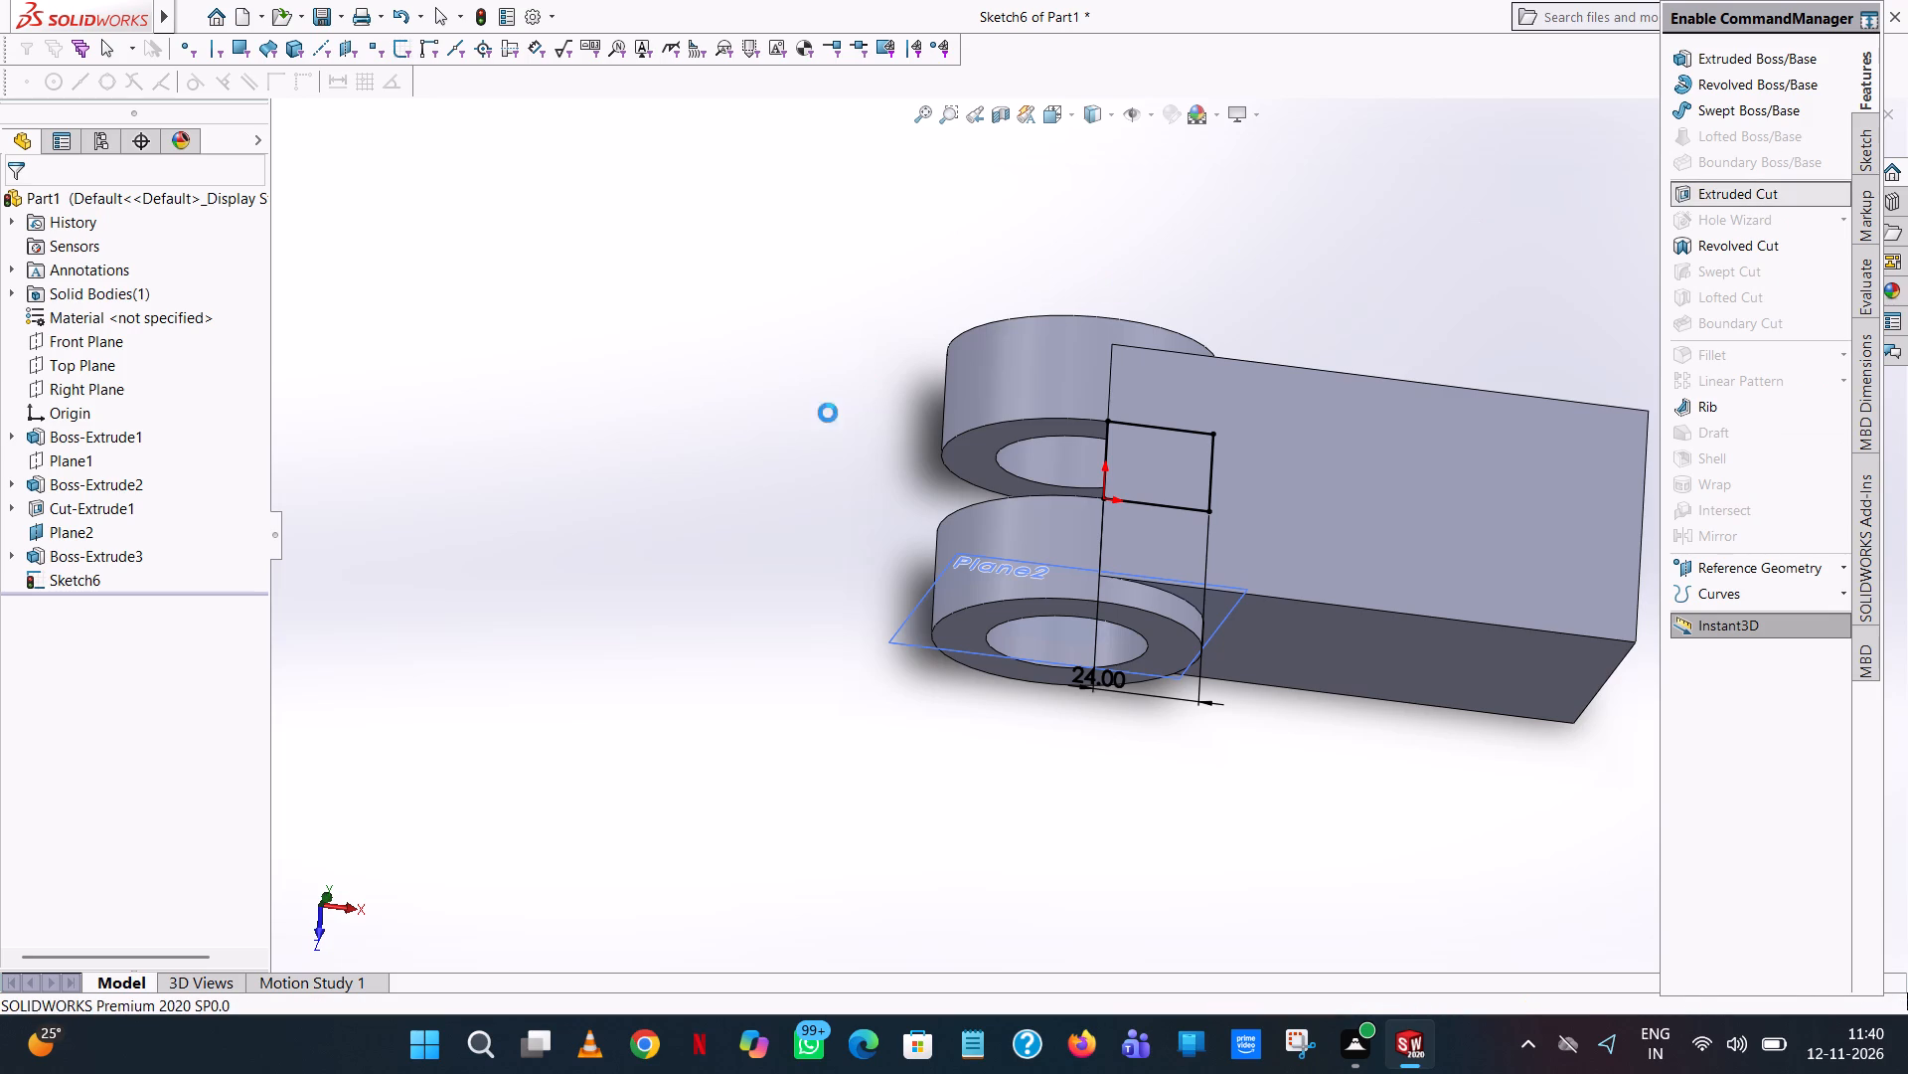
middle_click_drag(655, 505, 836, 539)
left_click_drag(1146, 556, 990, 615)
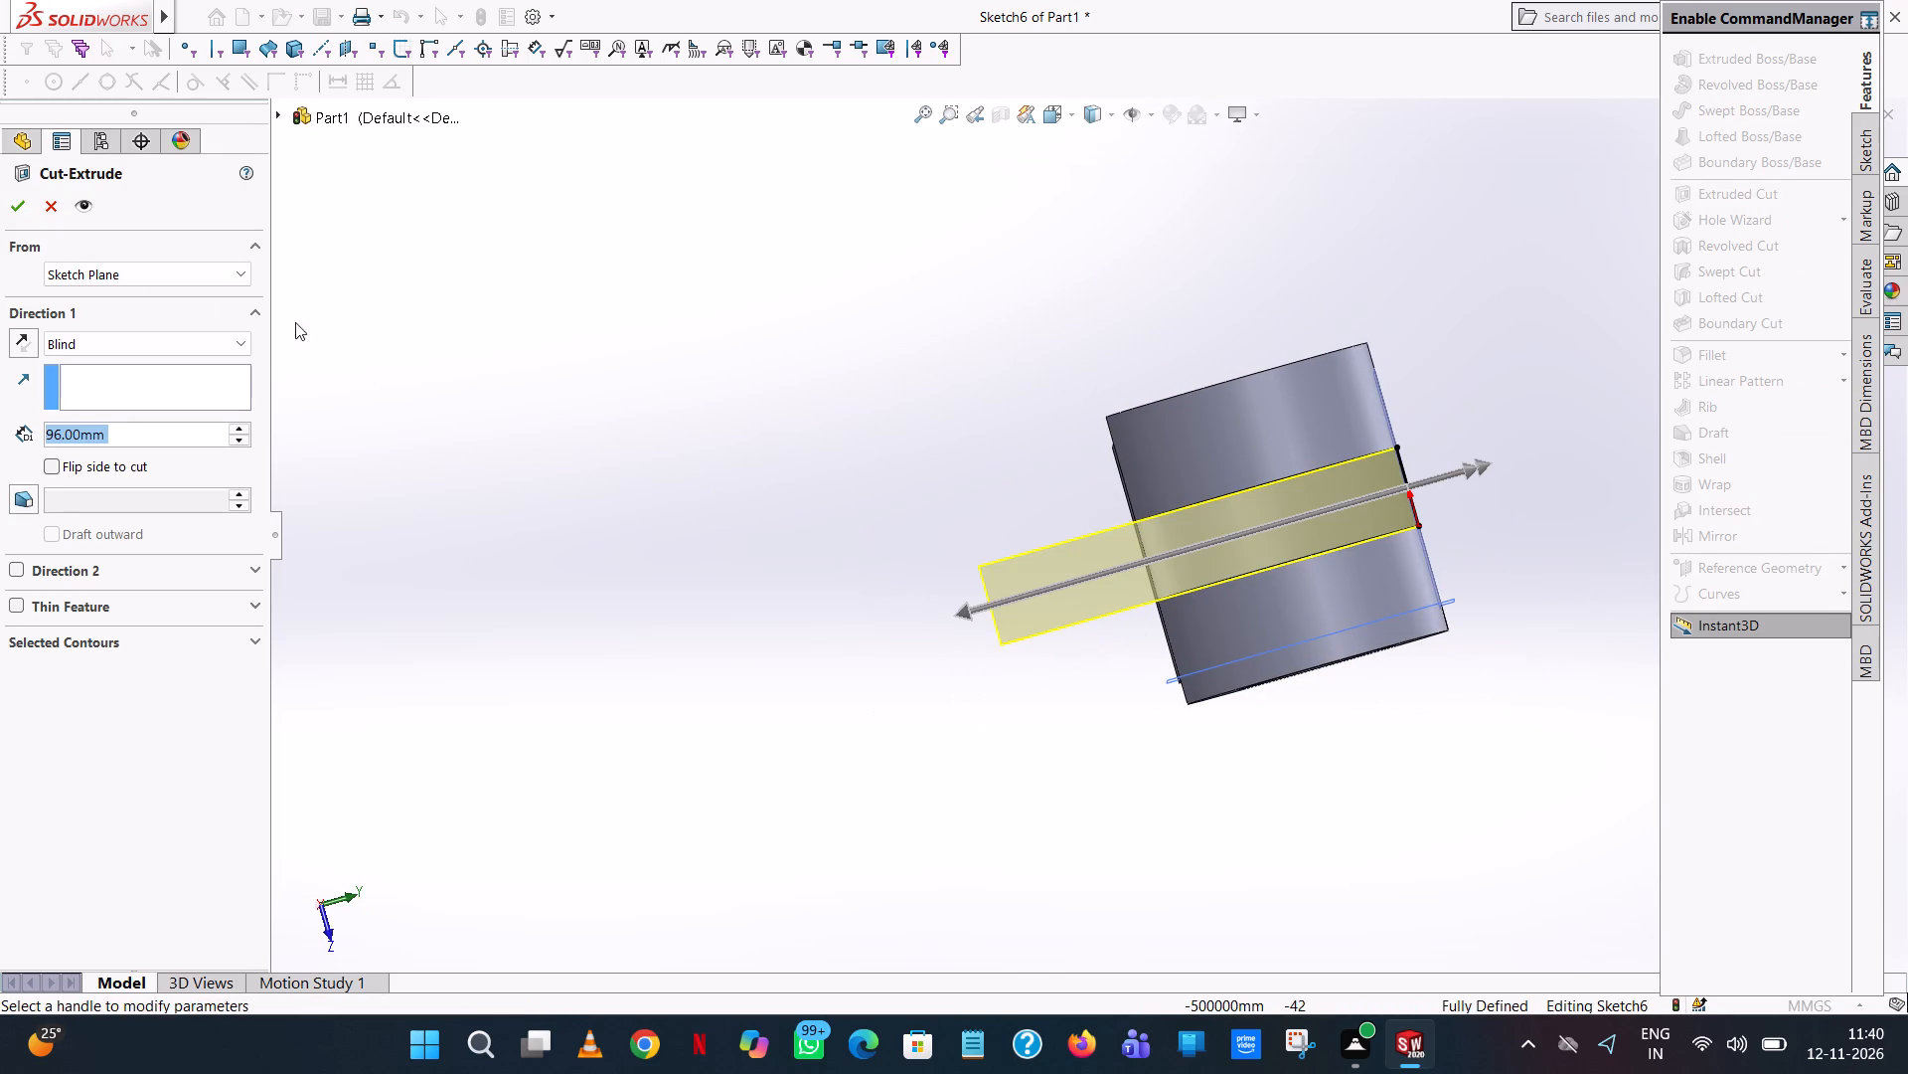
left_click(16, 191)
left_click(920, 345)
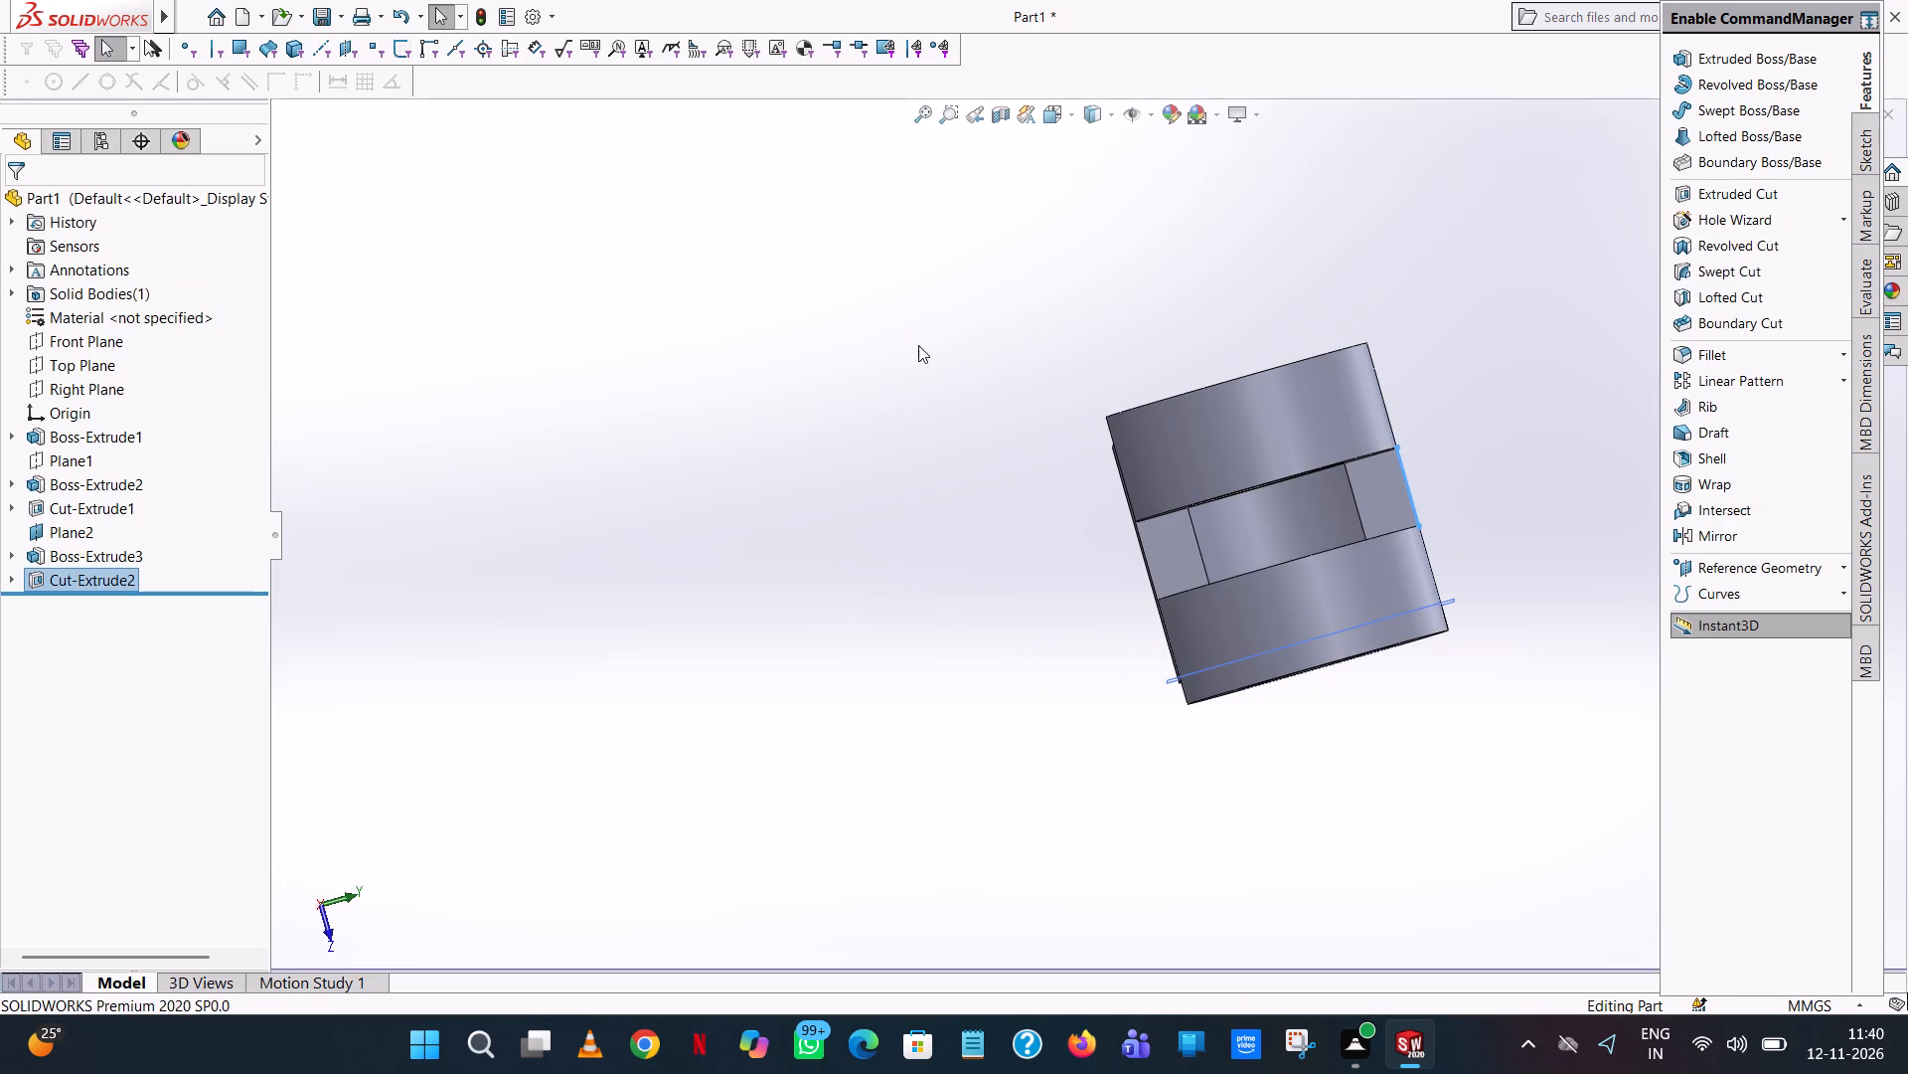
Examine the new slot between the two bored discs from several angles, including its end faces and the remaining curved material.
scroll(909, 372, "up", 1)
middle_click_drag(907, 377, 797, 372)
scroll(855, 440, "up", 1)
scroll(1199, 483, "down", 7)
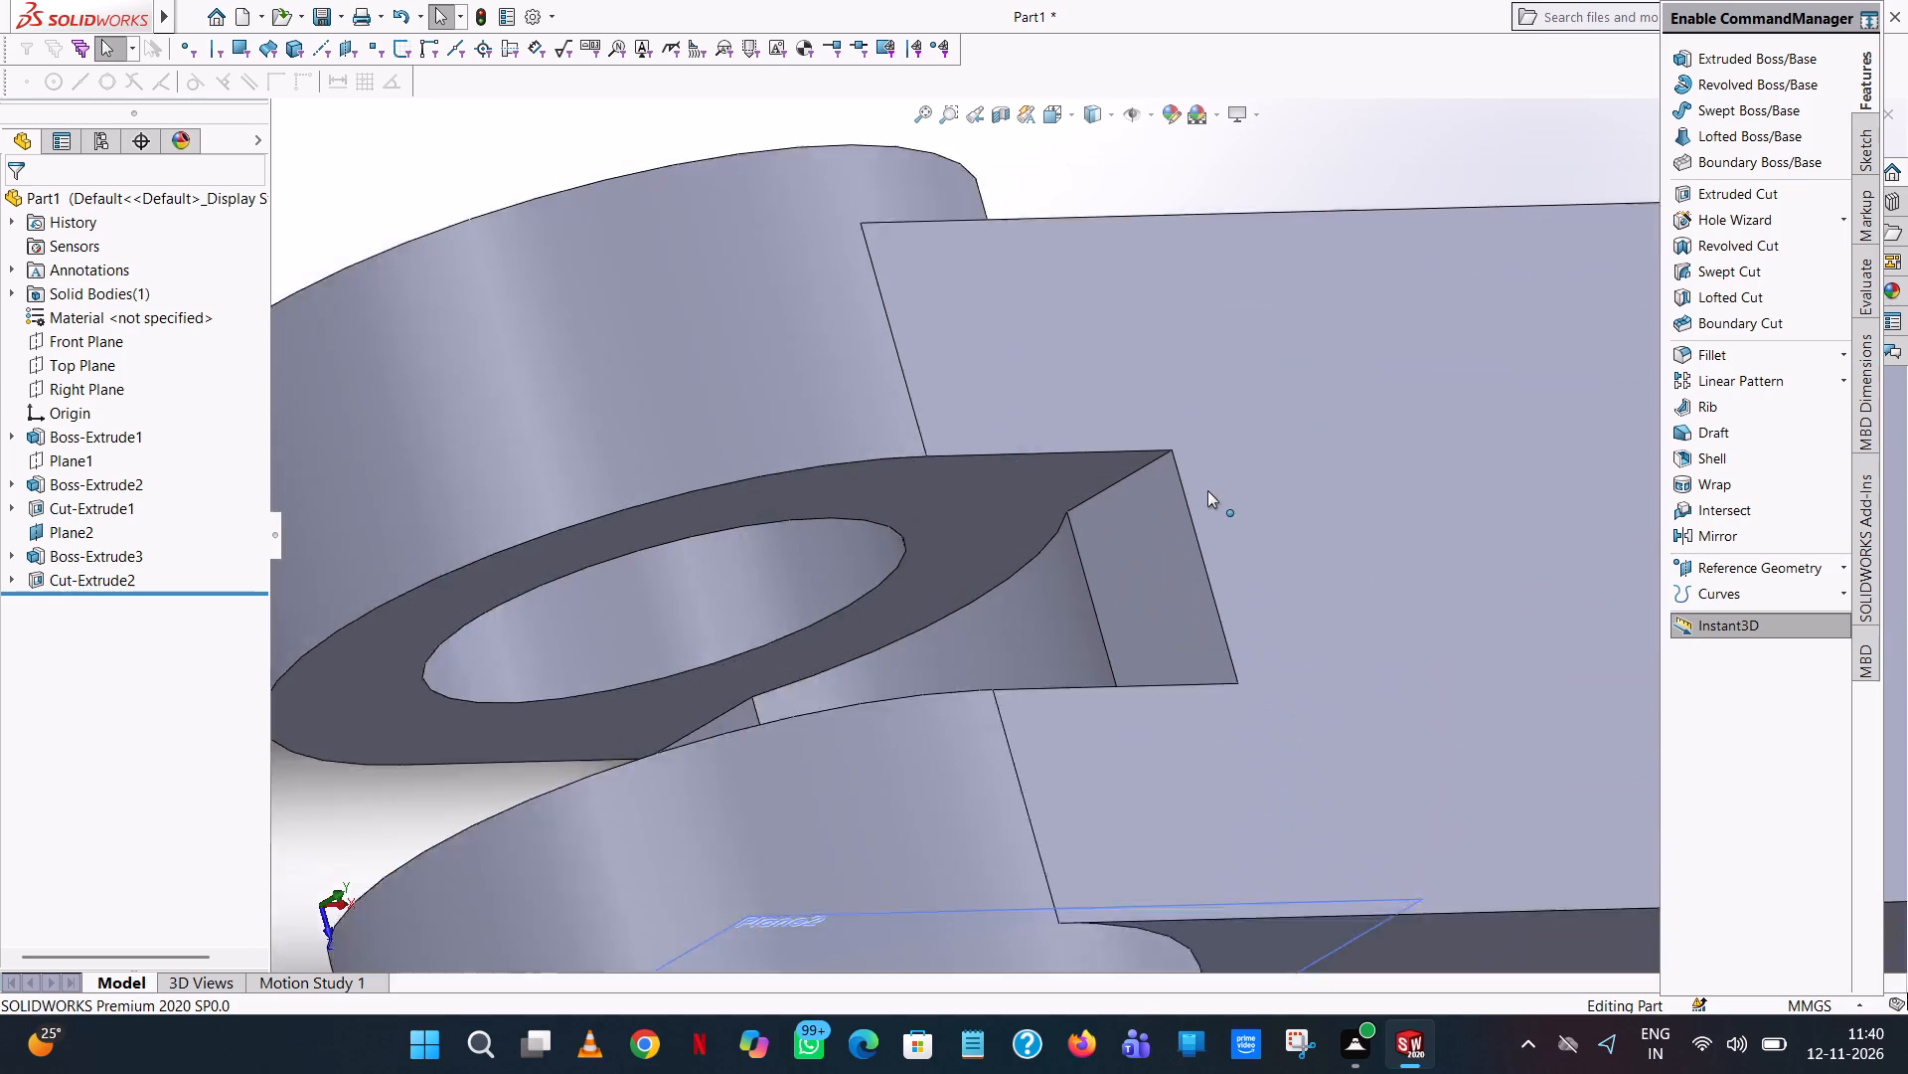
scroll(1207, 490, "down", 3)
scroll(1132, 558, "up", 1)
middle_click_drag(1132, 560, 1063, 642)
scroll(1136, 584, "down", 1)
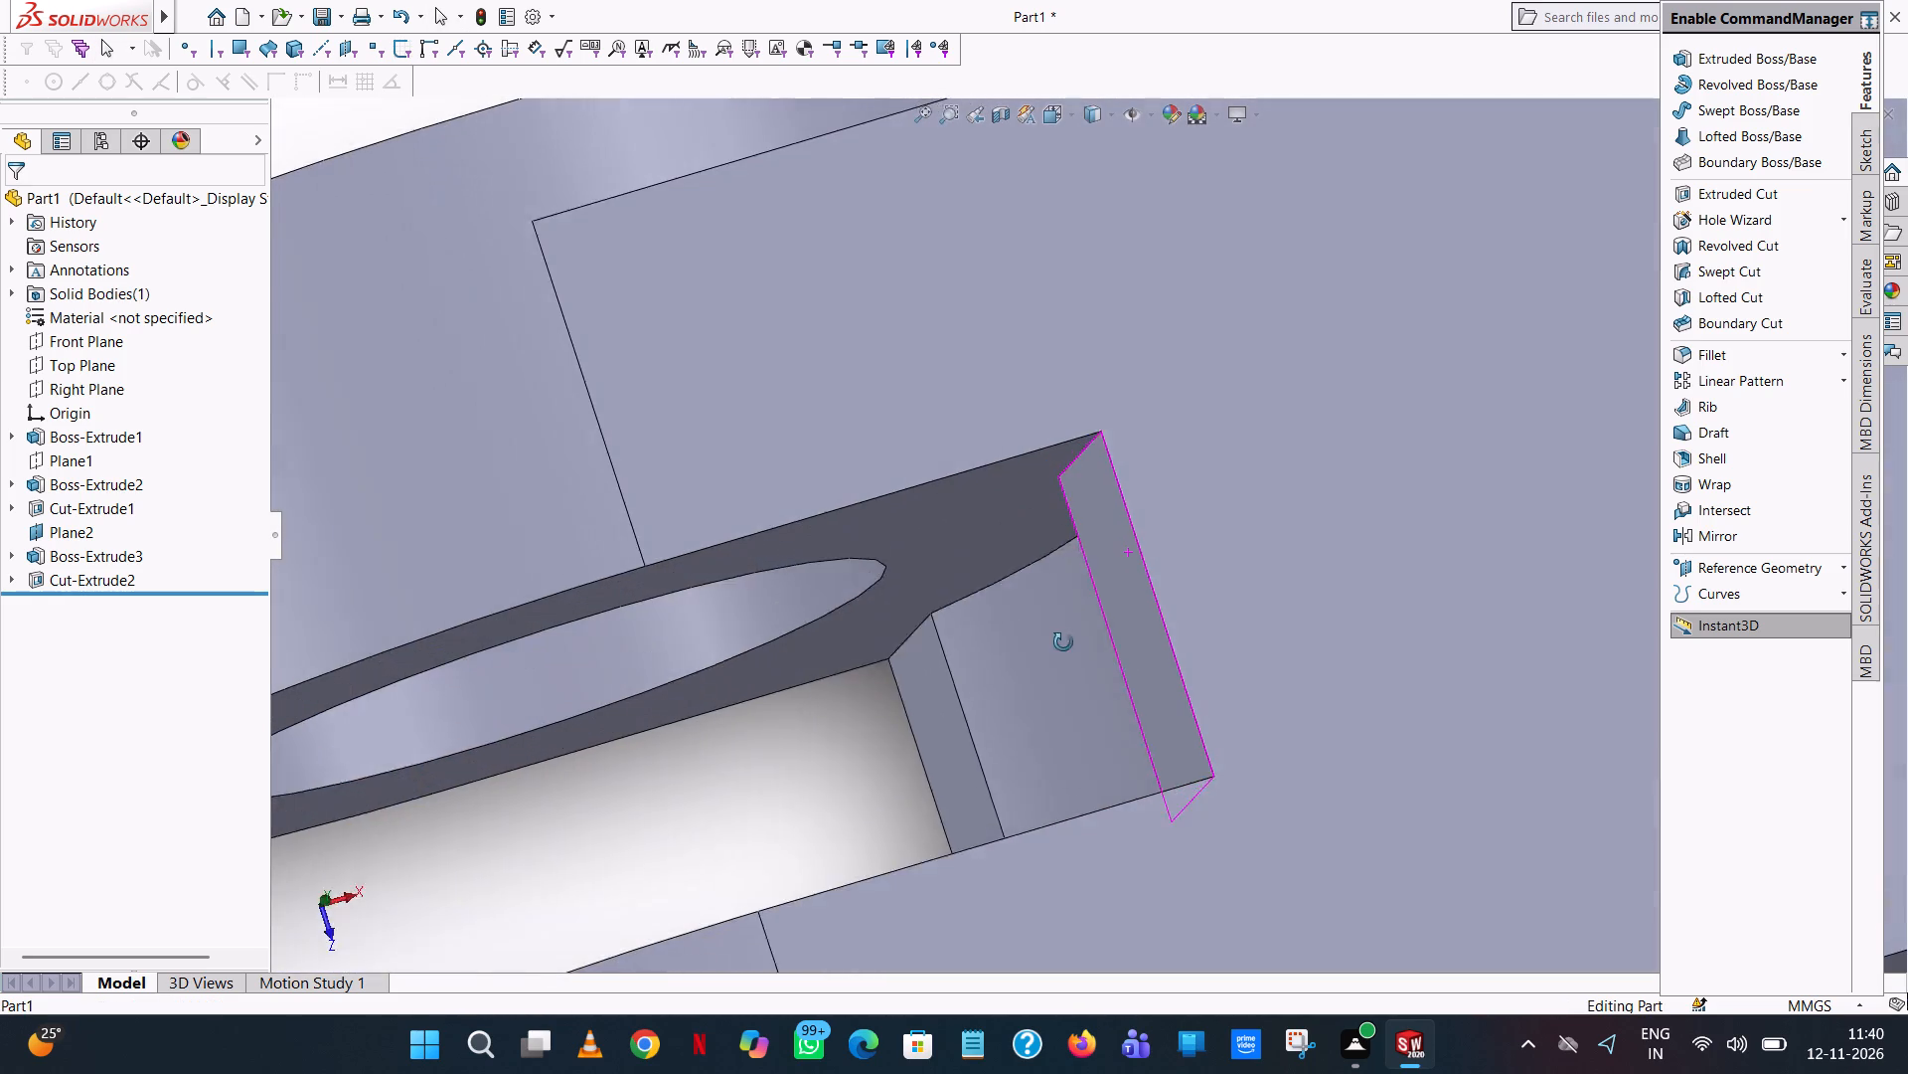
middle_click_drag(1063, 642, 1218, 445)
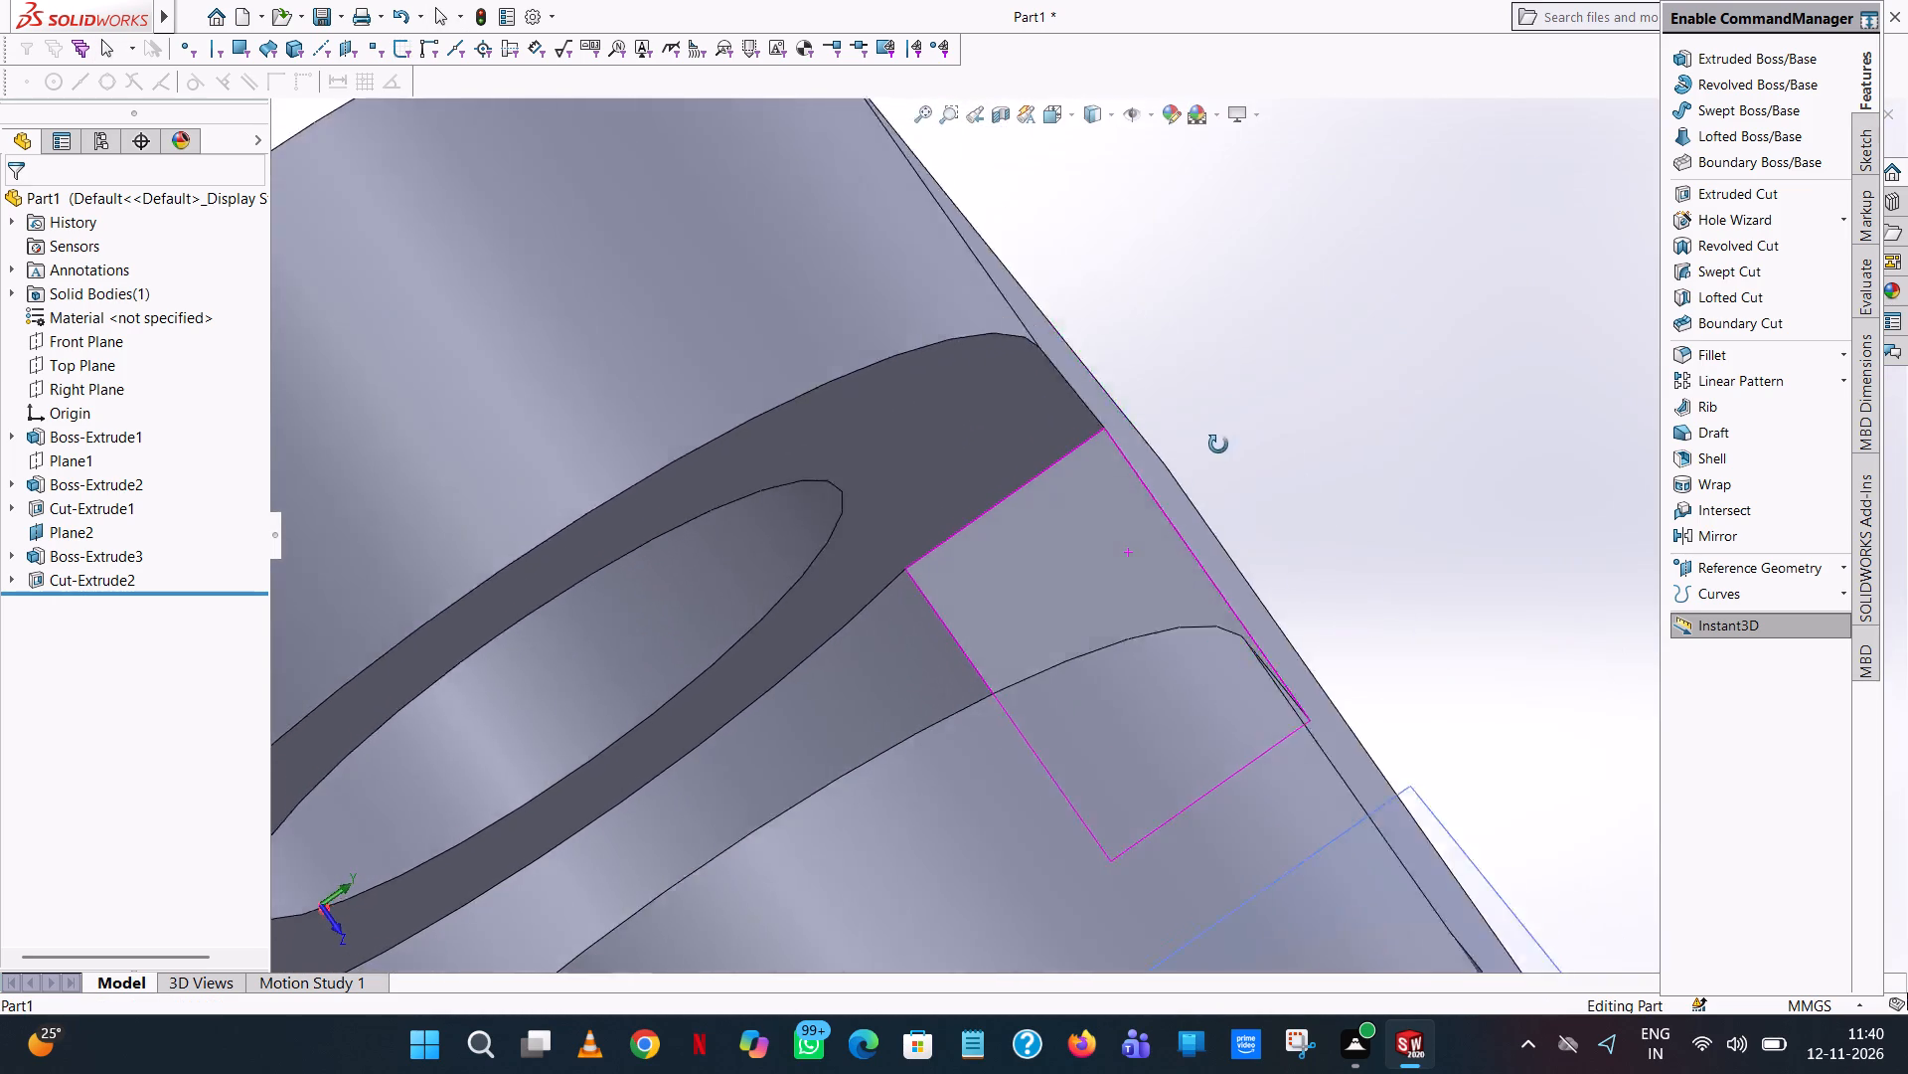
middle_click_drag(1218, 445, 1366, 331)
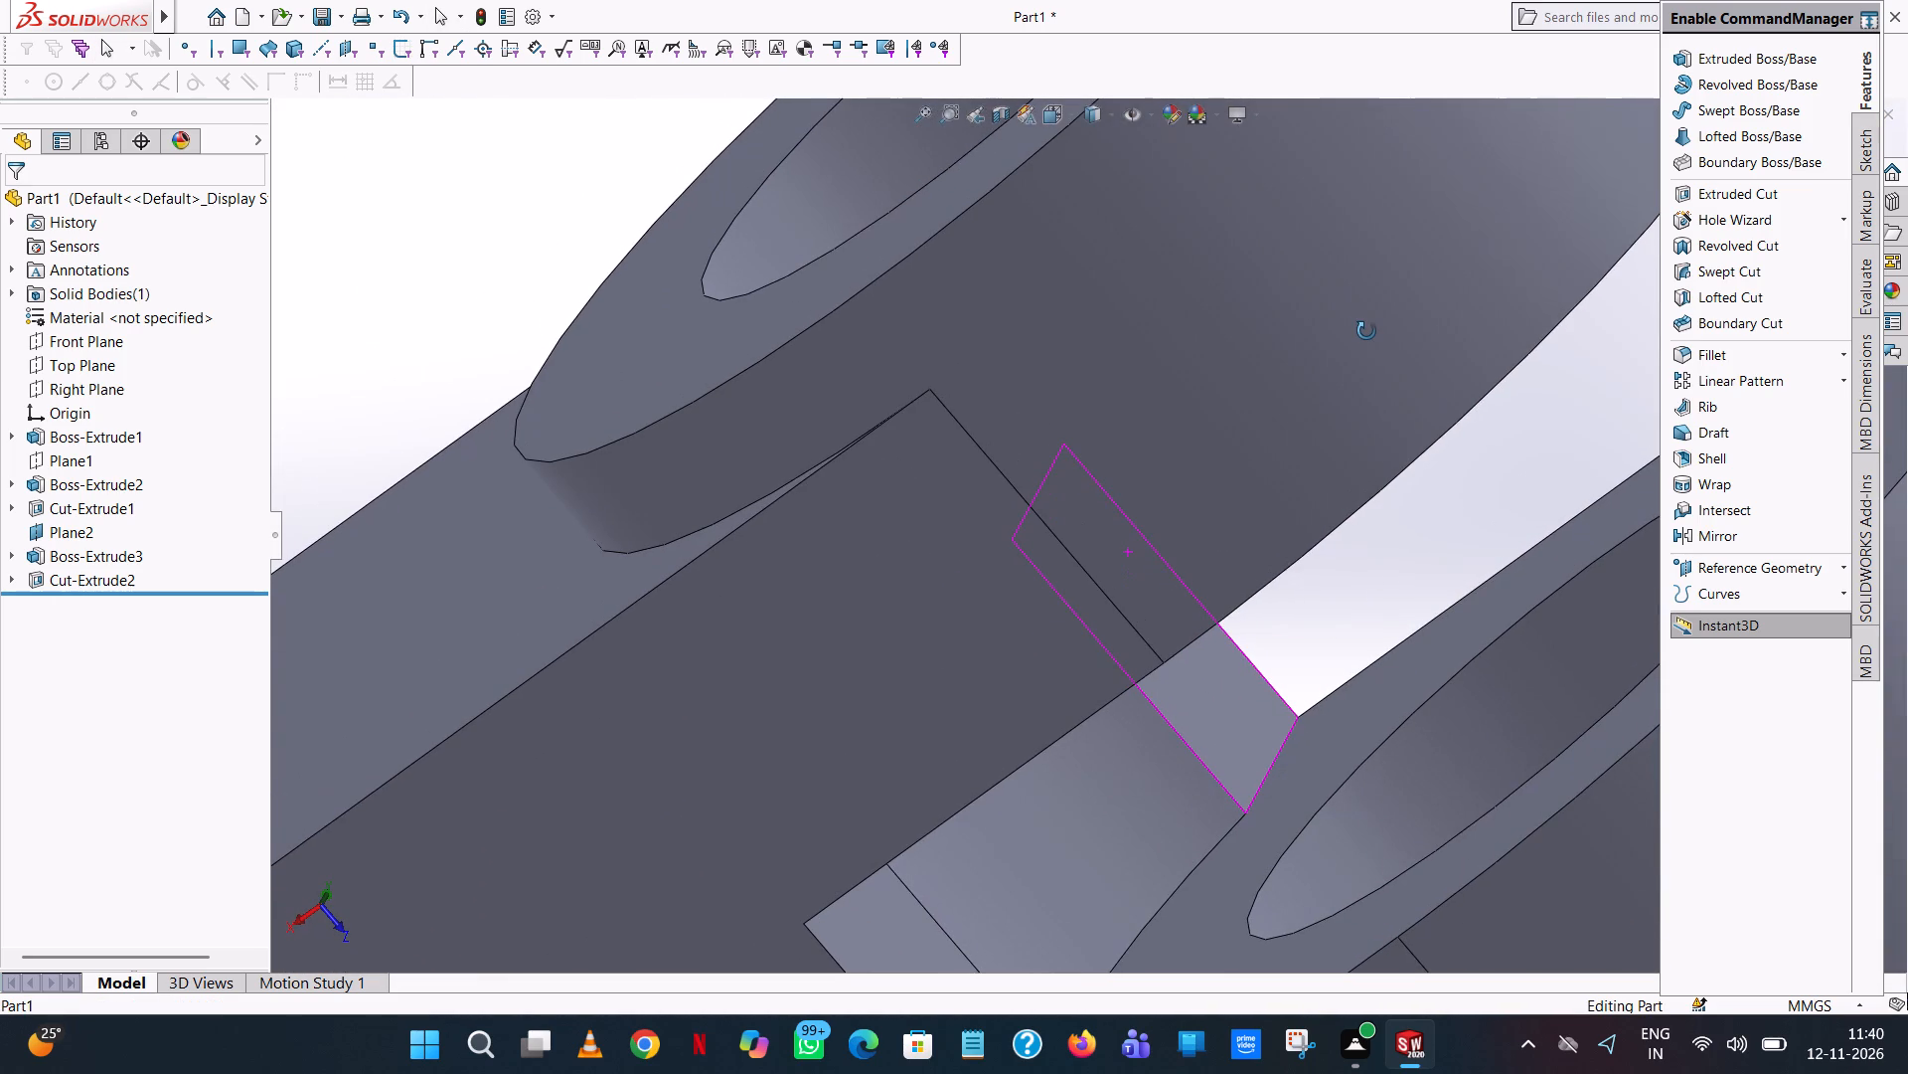
middle_click_drag(1366, 331, 1387, 333)
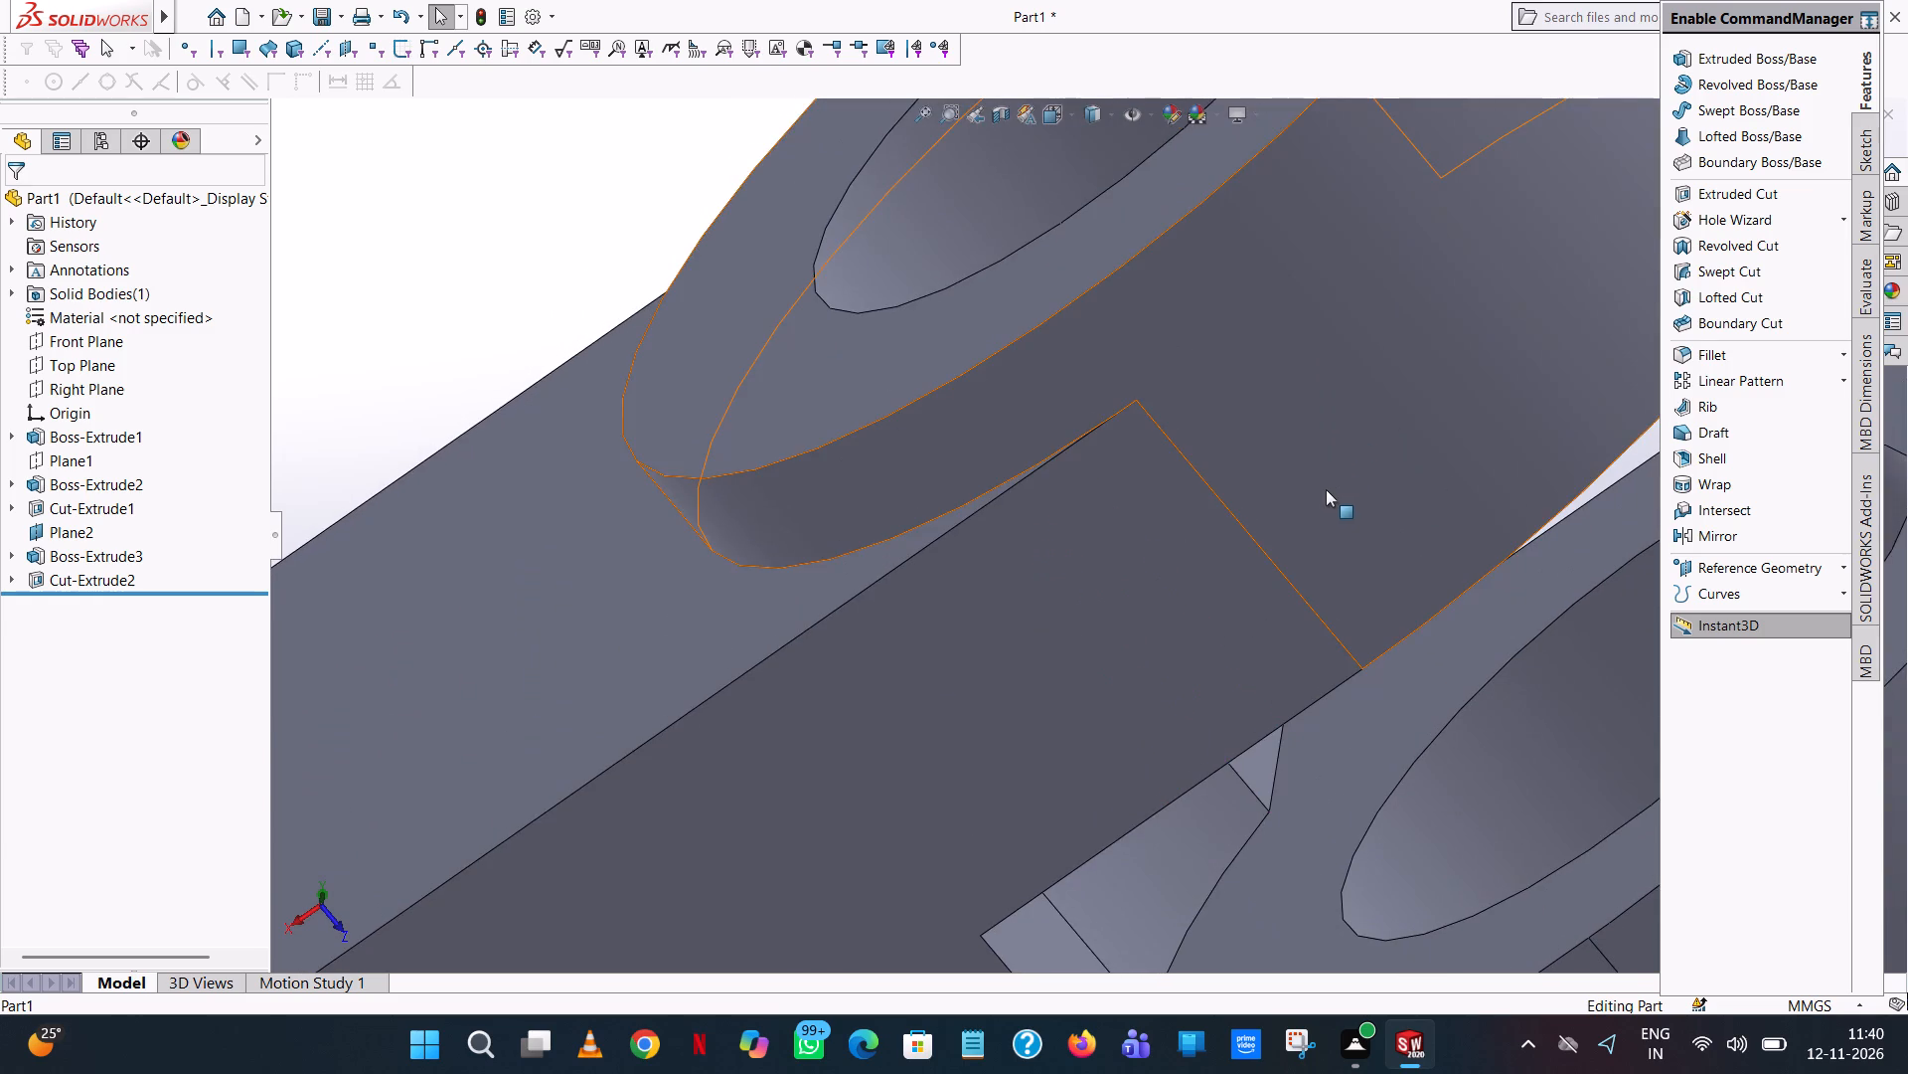
scroll(1323, 502, "up", 4)
middle_click_drag(1323, 502, 1389, 682)
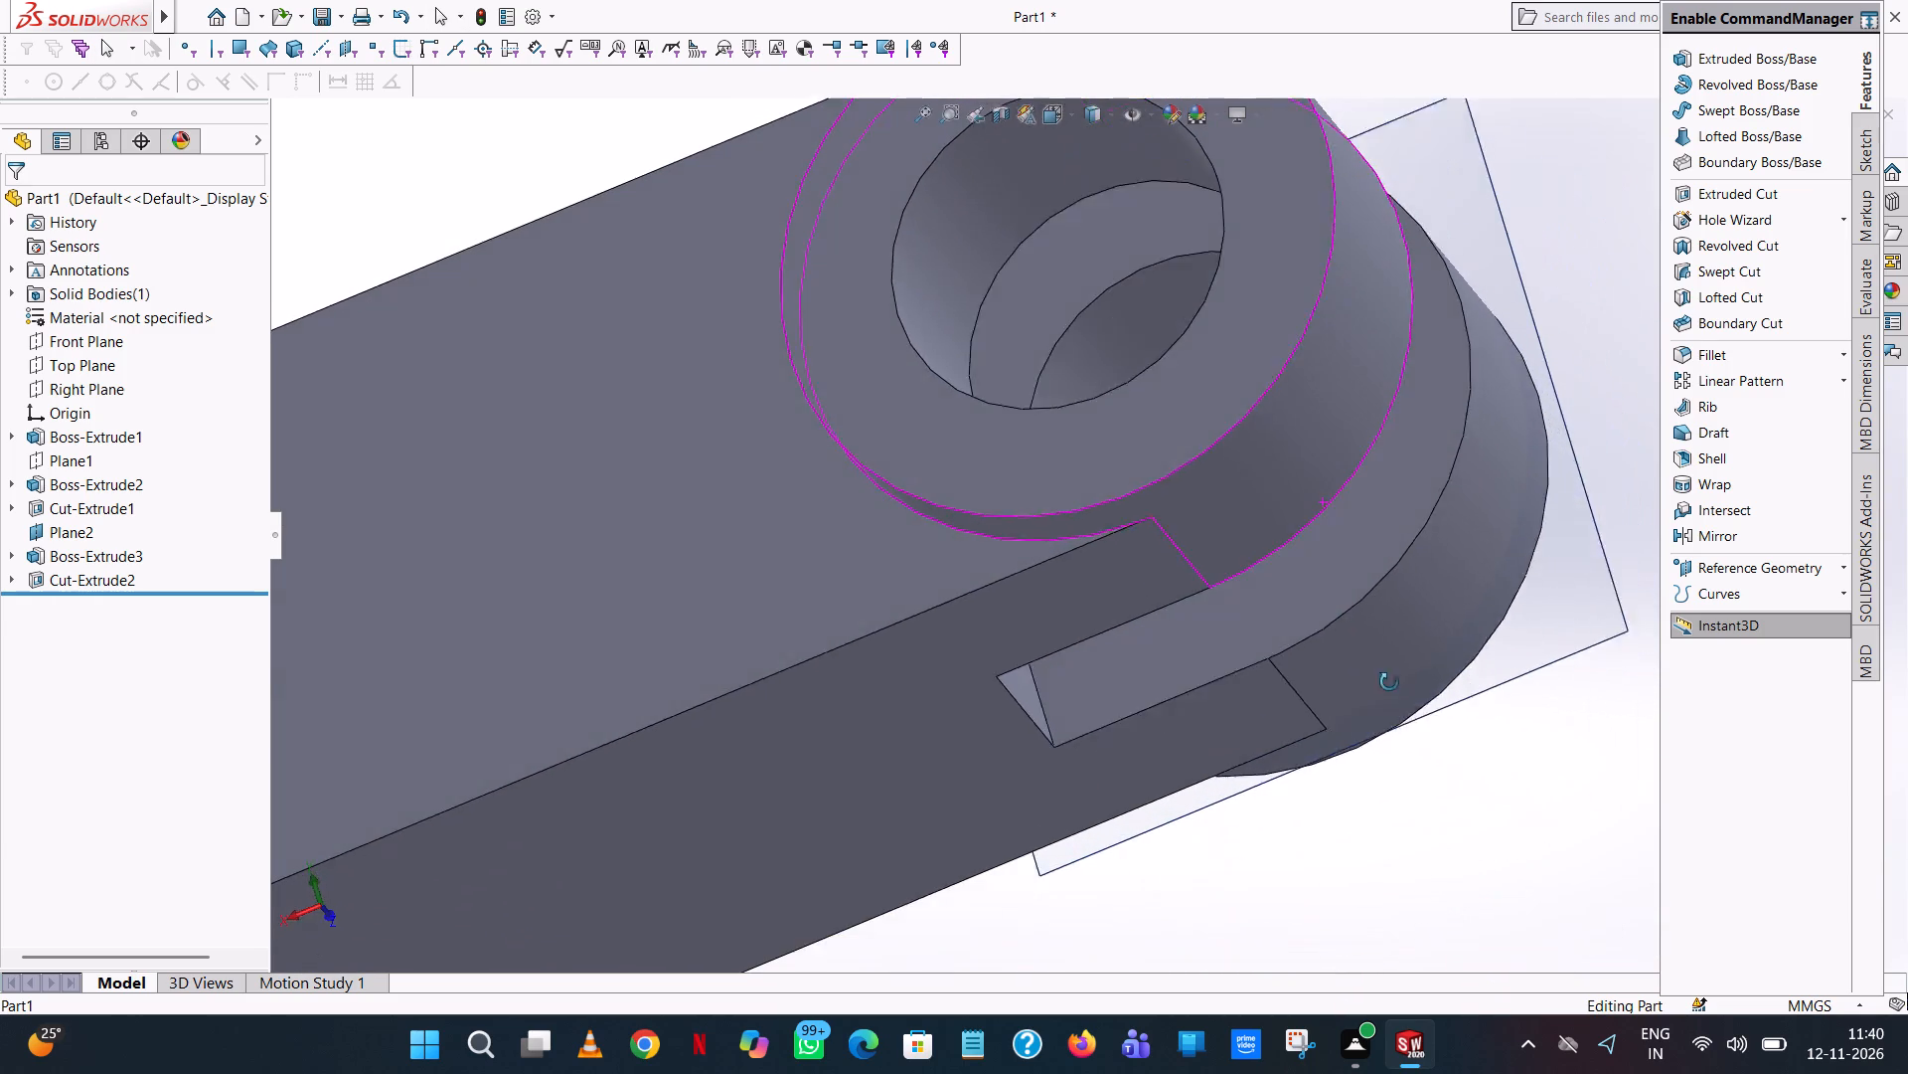
middle_click_drag(1389, 682, 1403, 784)
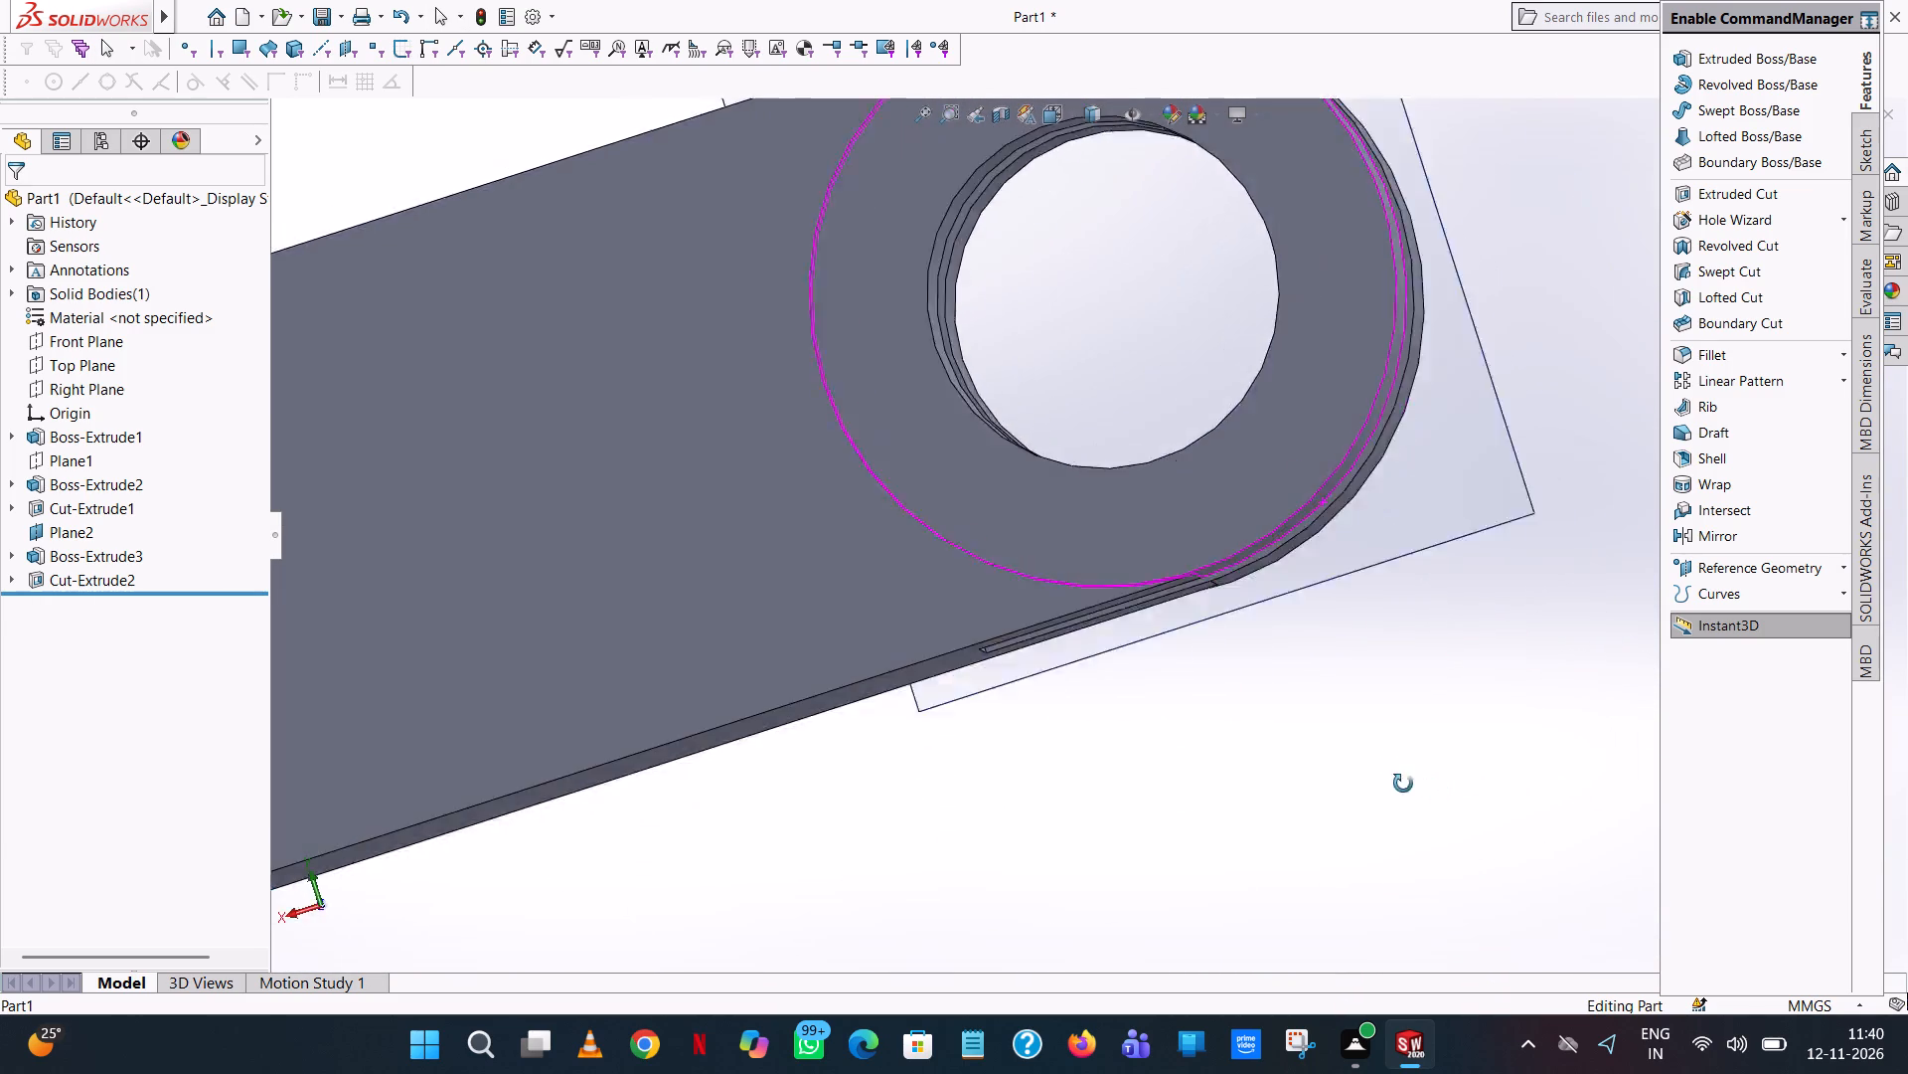
middle_click_drag(1403, 784, 1193, 773)
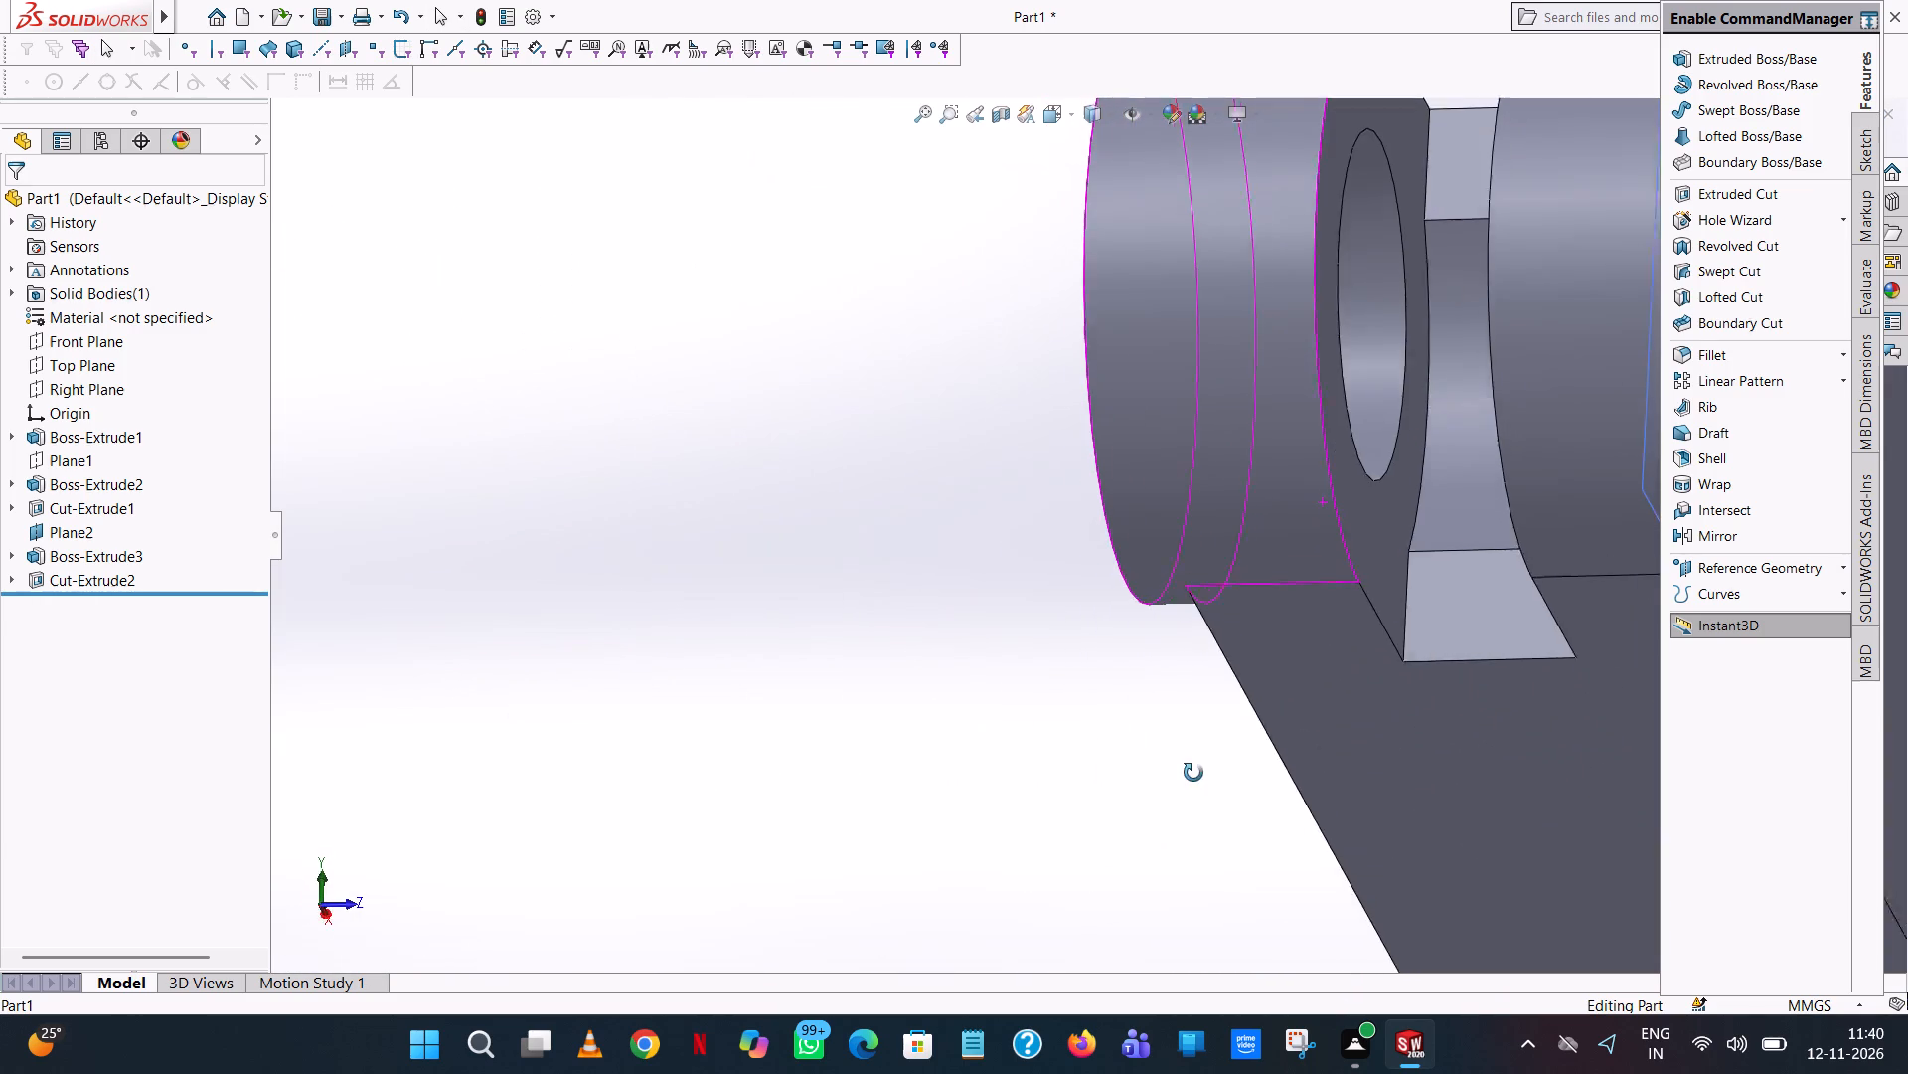
middle_click_drag(1193, 773, 1194, 751)
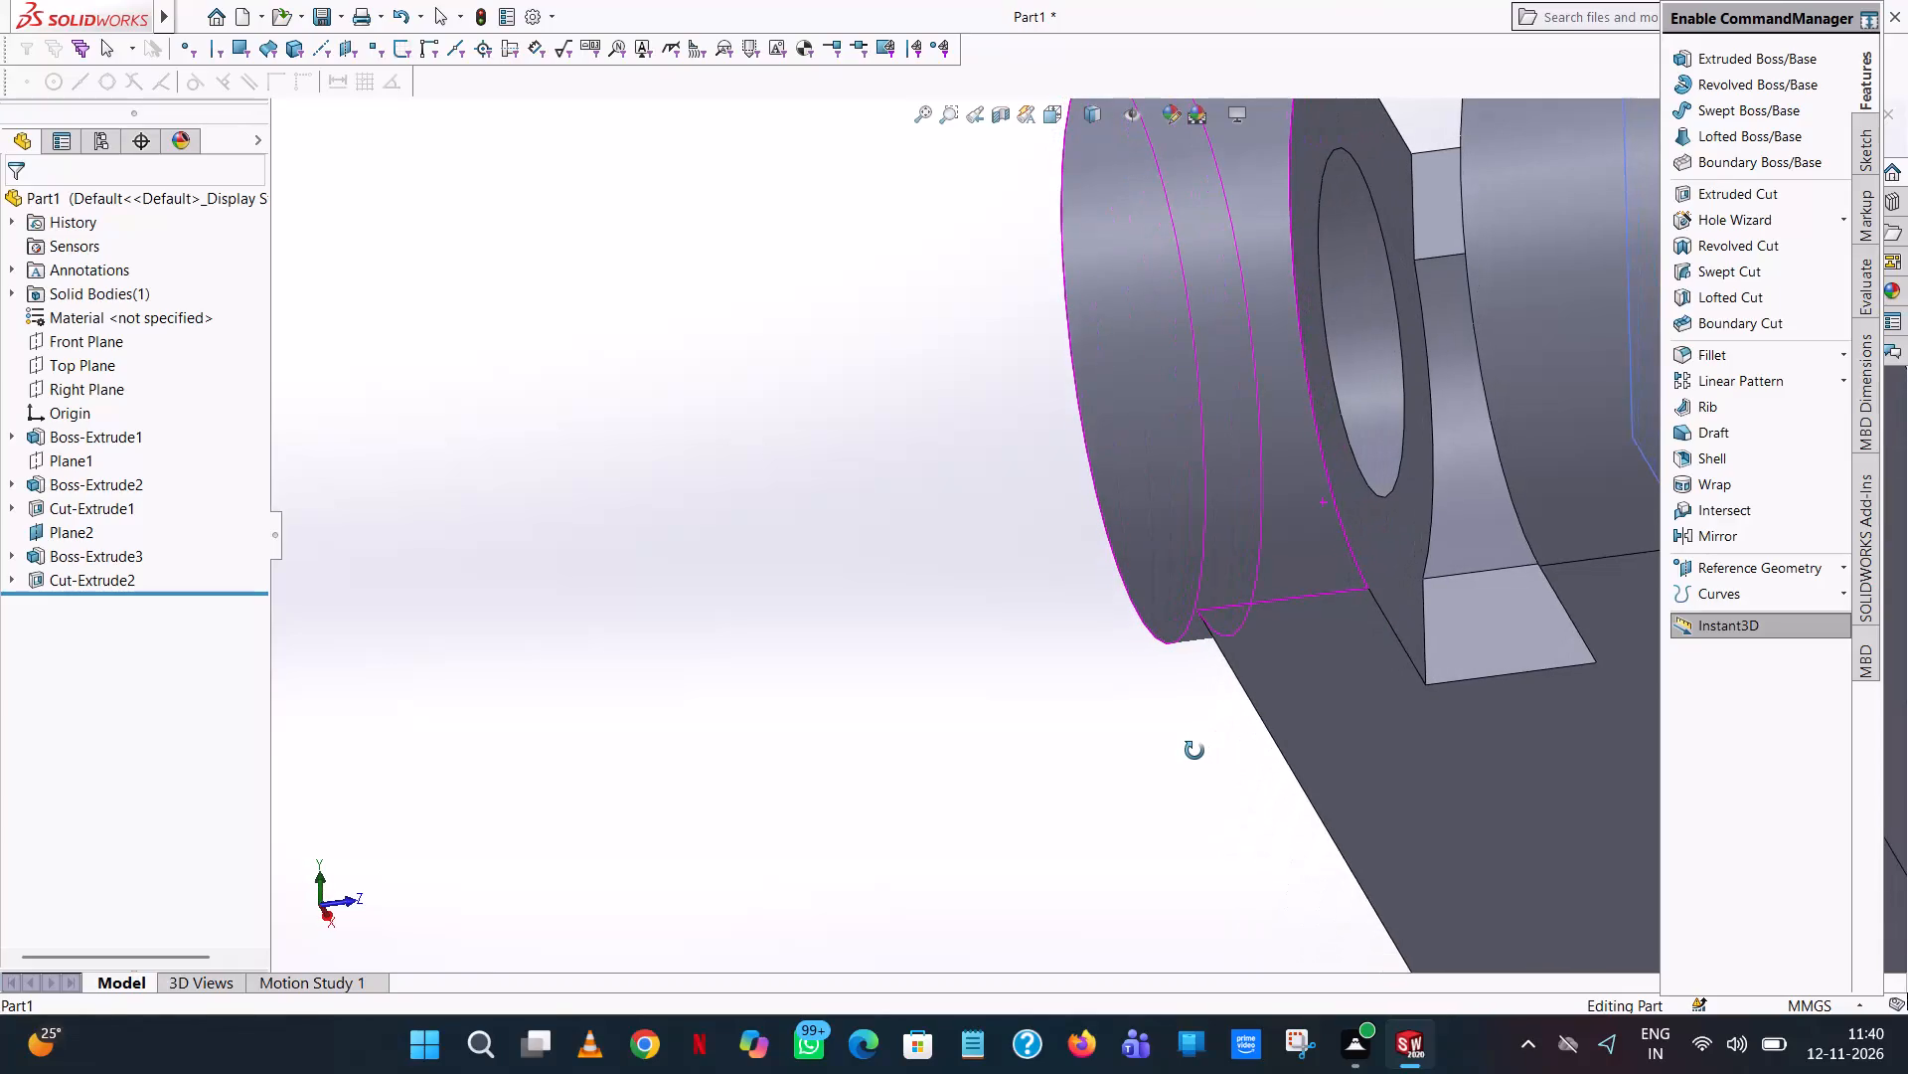
middle_click_drag(1194, 751, 1485, 1003)
scroll(1295, 833, "up", 1)
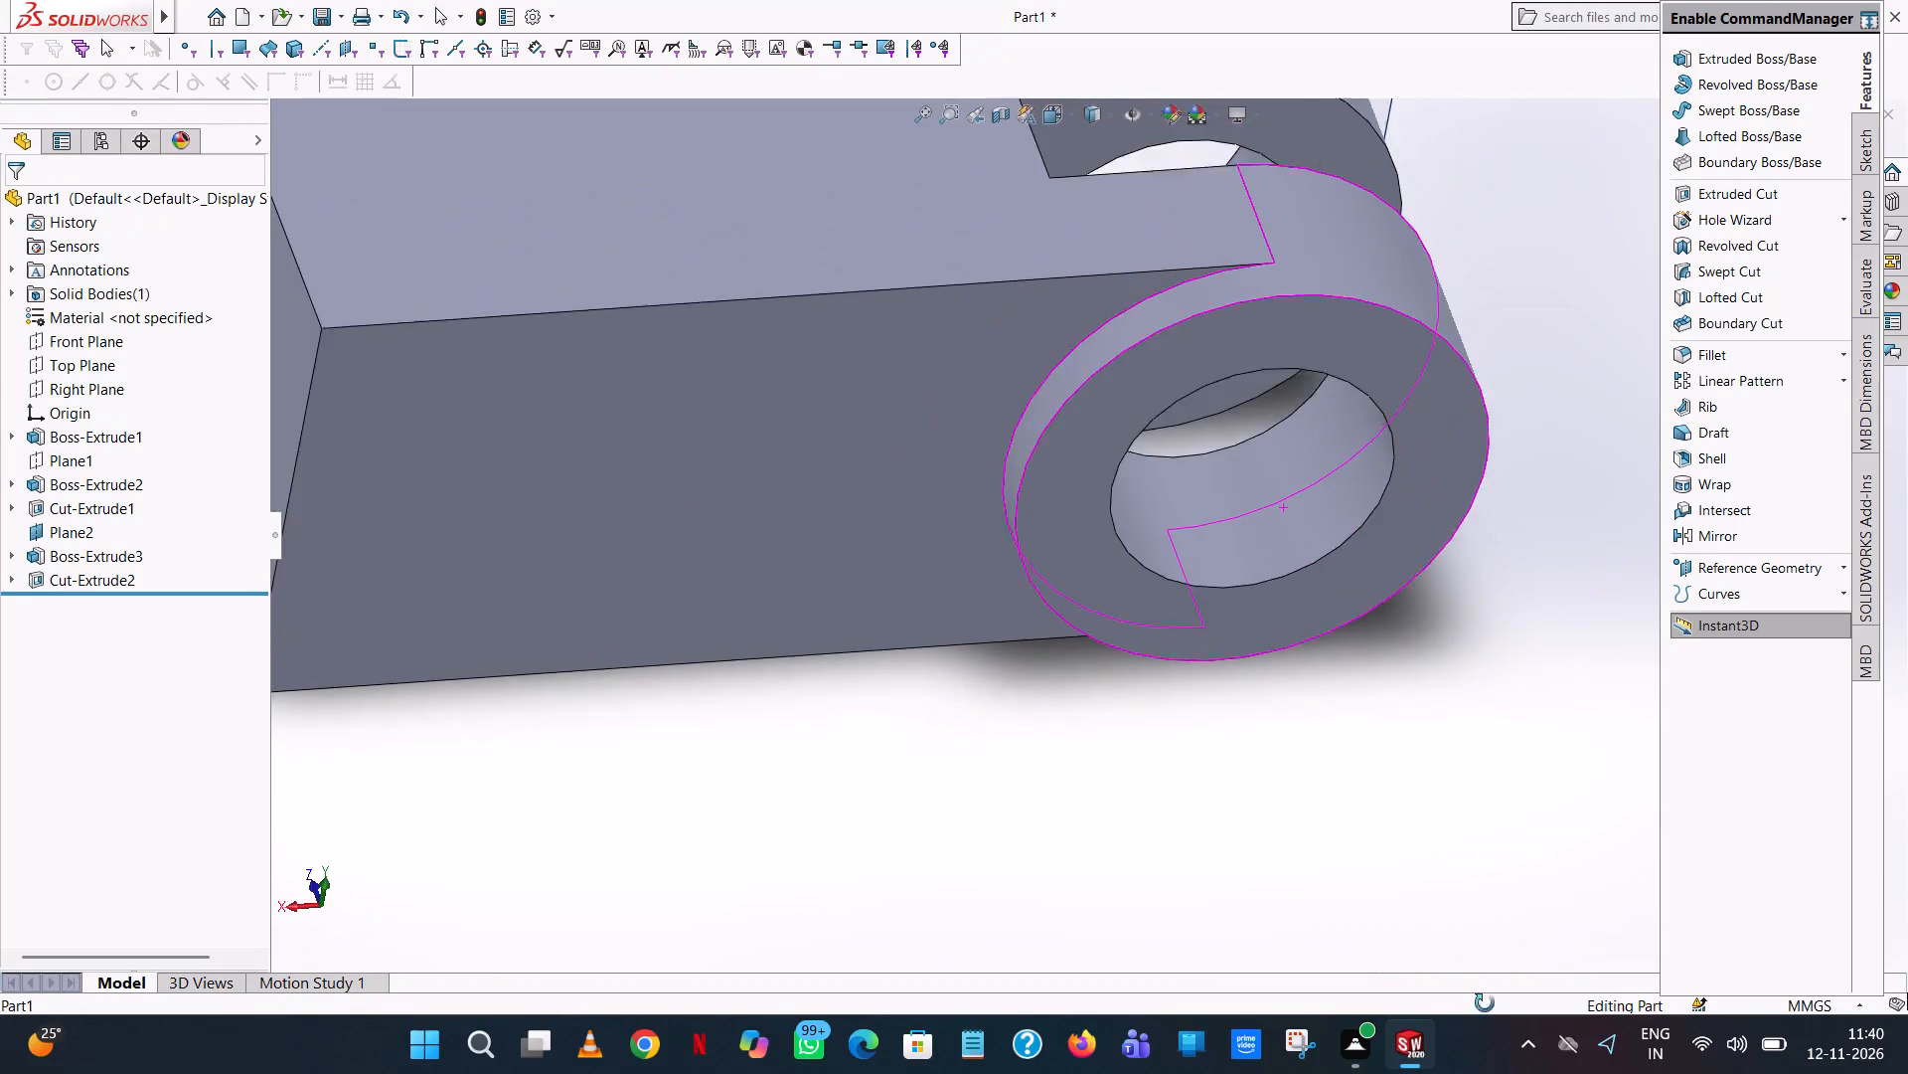
middle_click_drag(1485, 1003, 1431, 872)
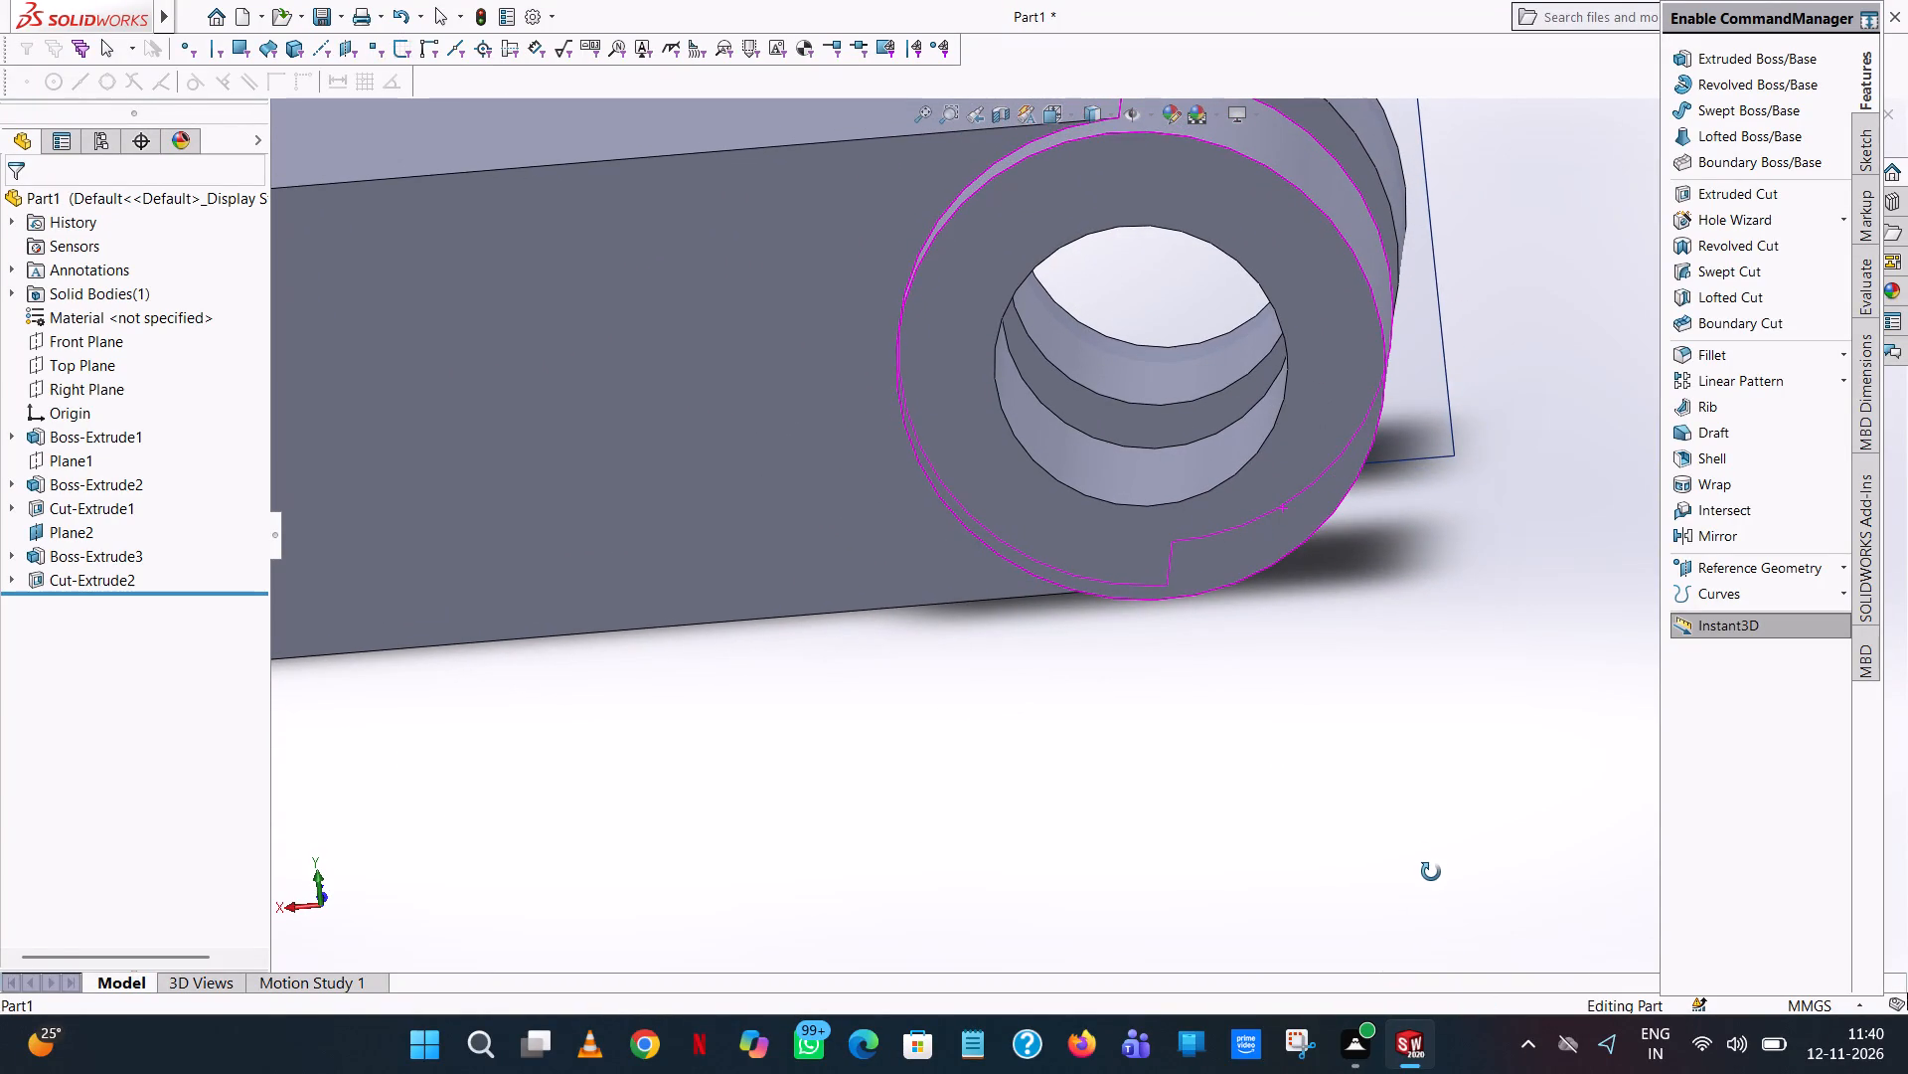
middle_click_drag(1431, 872, 1073, 1064)
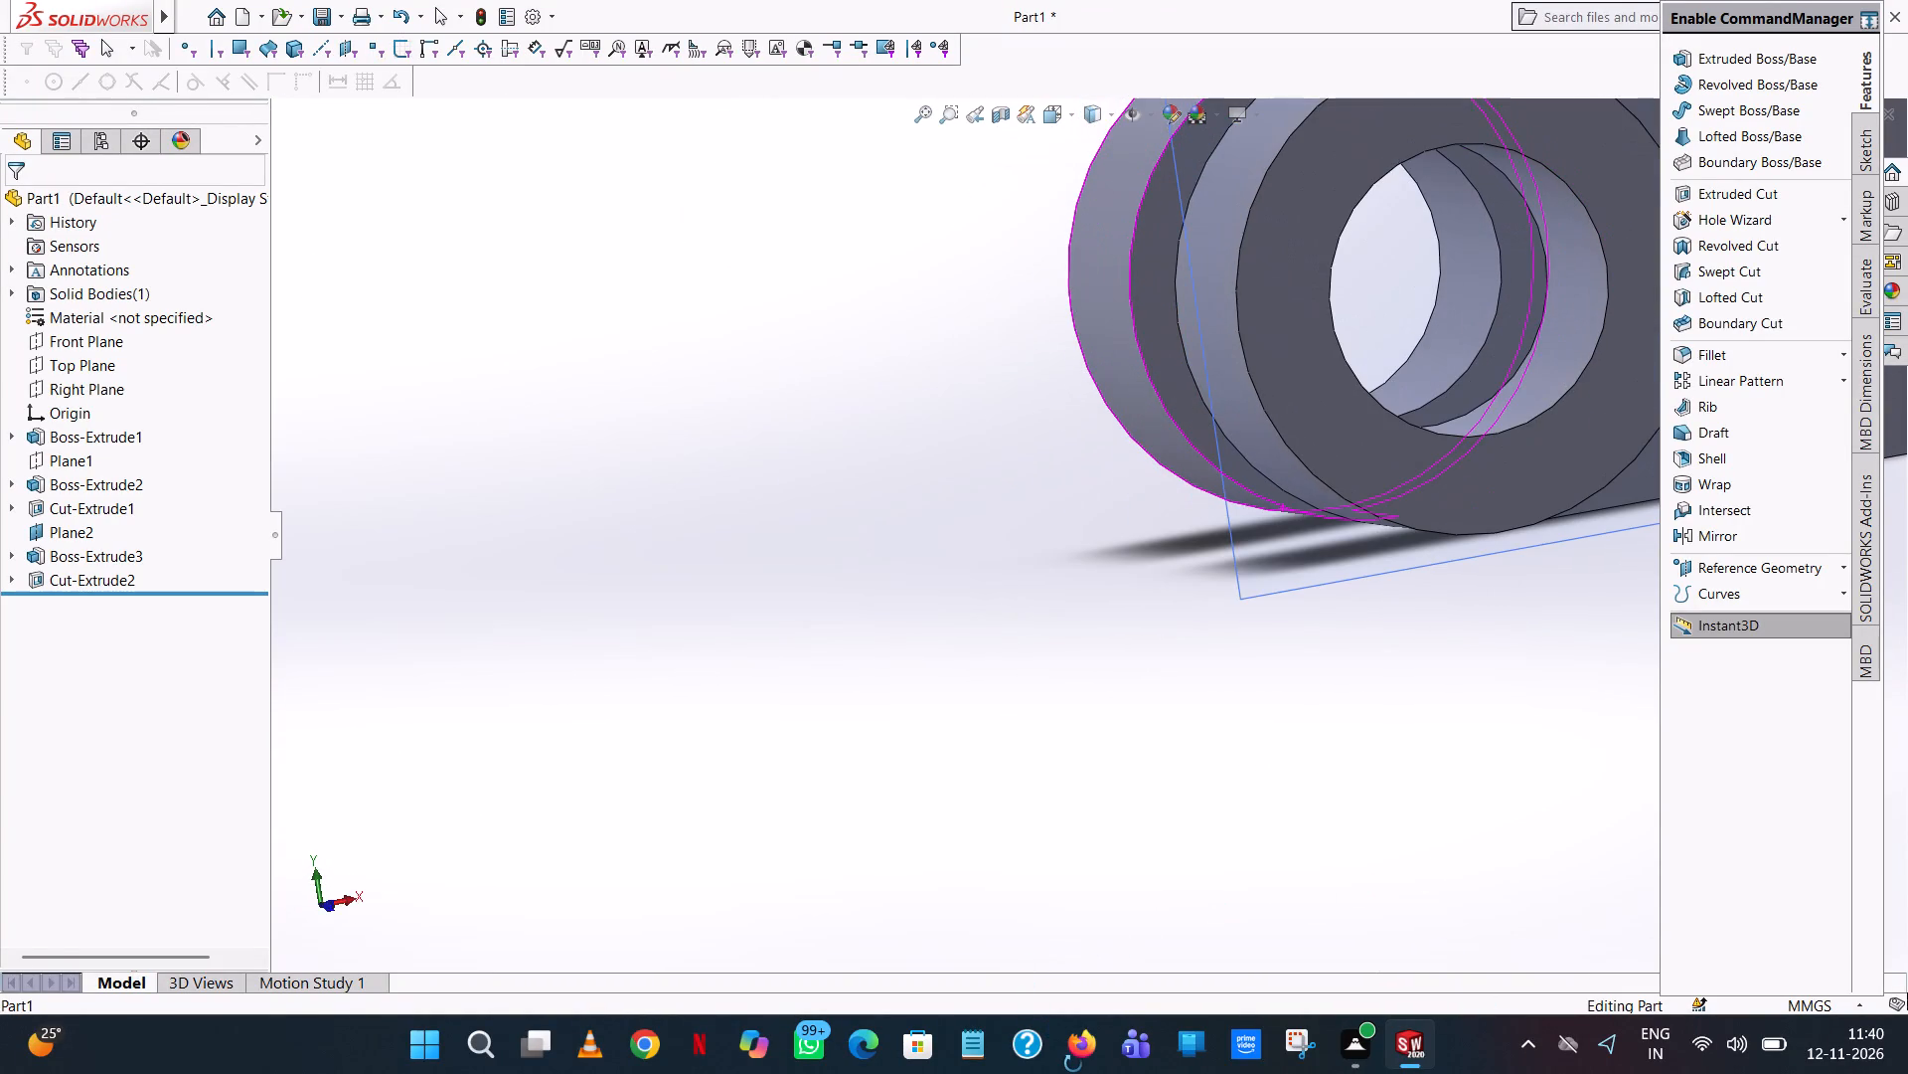
middle_click_drag(1073, 1064, 1402, 1012)
scroll(1254, 1073, "up", 1)
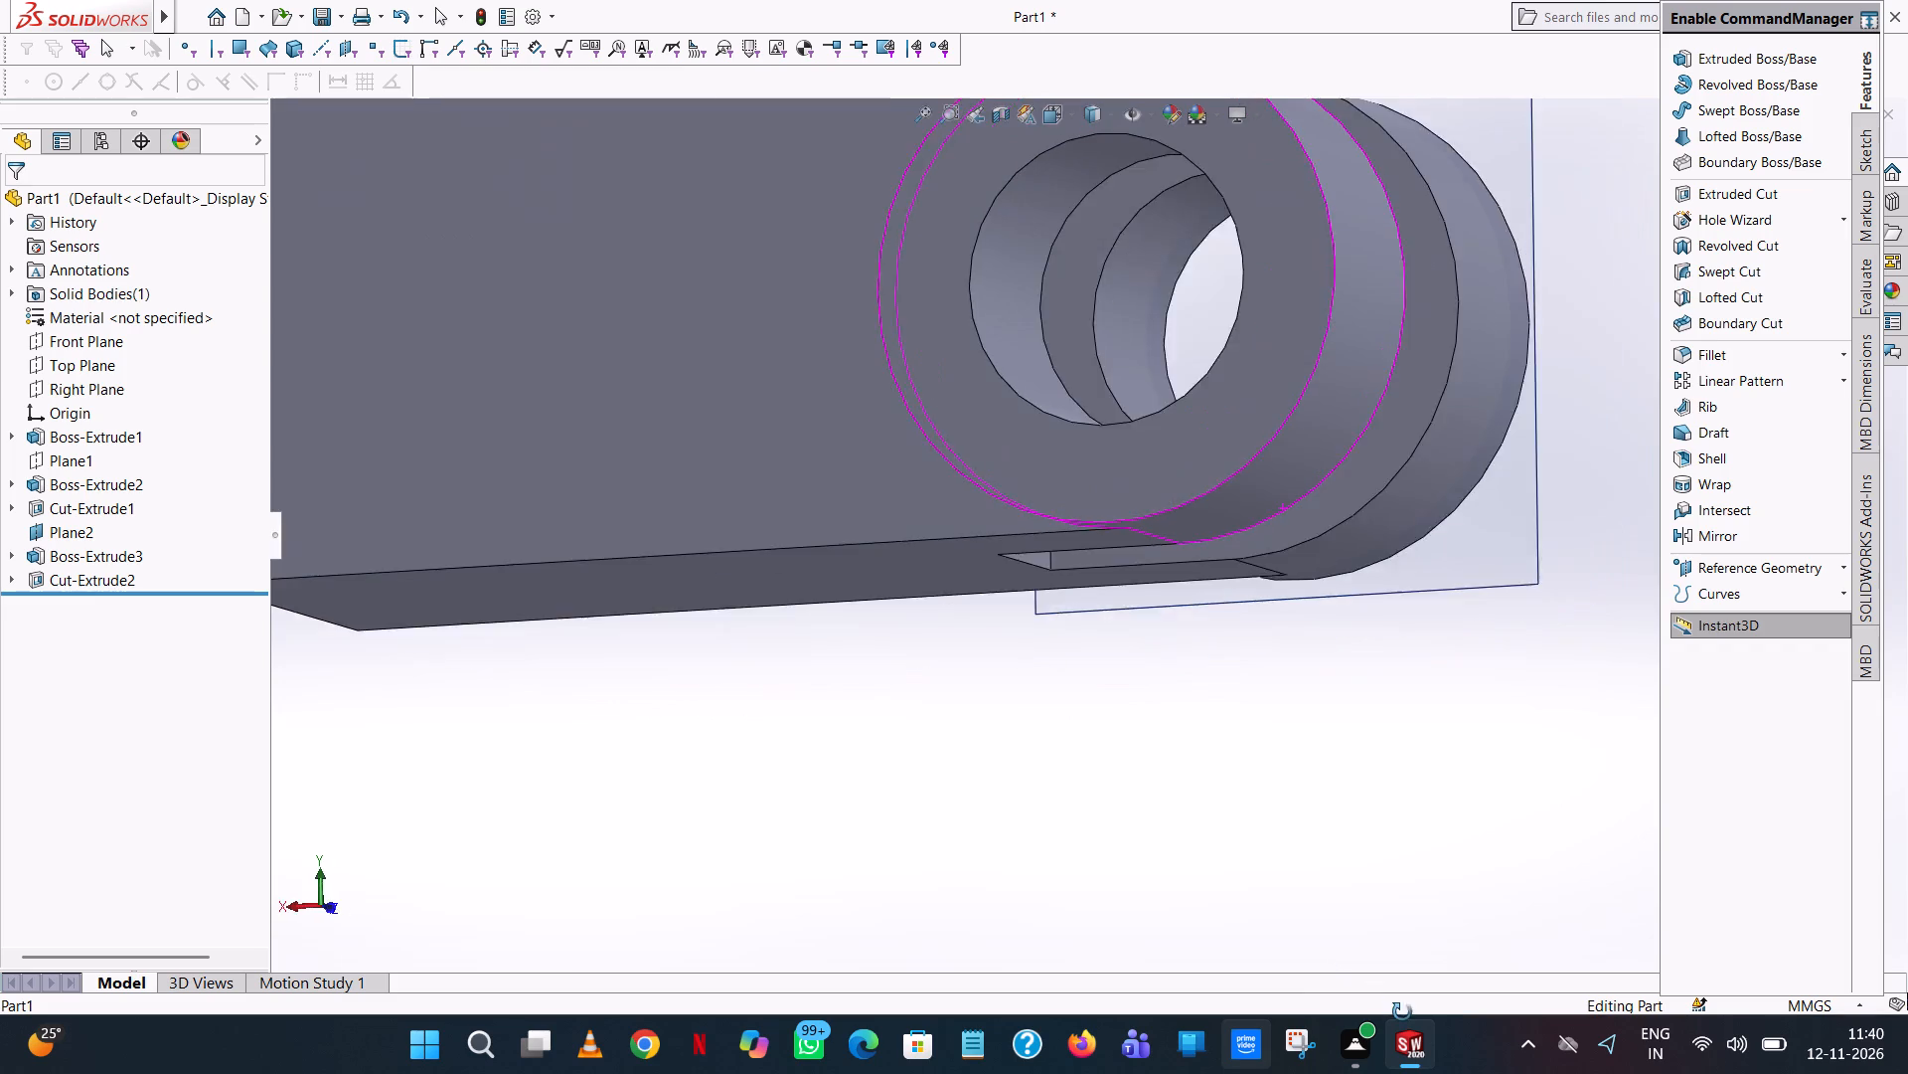
middle_click_drag(1402, 1012, 1252, 996)
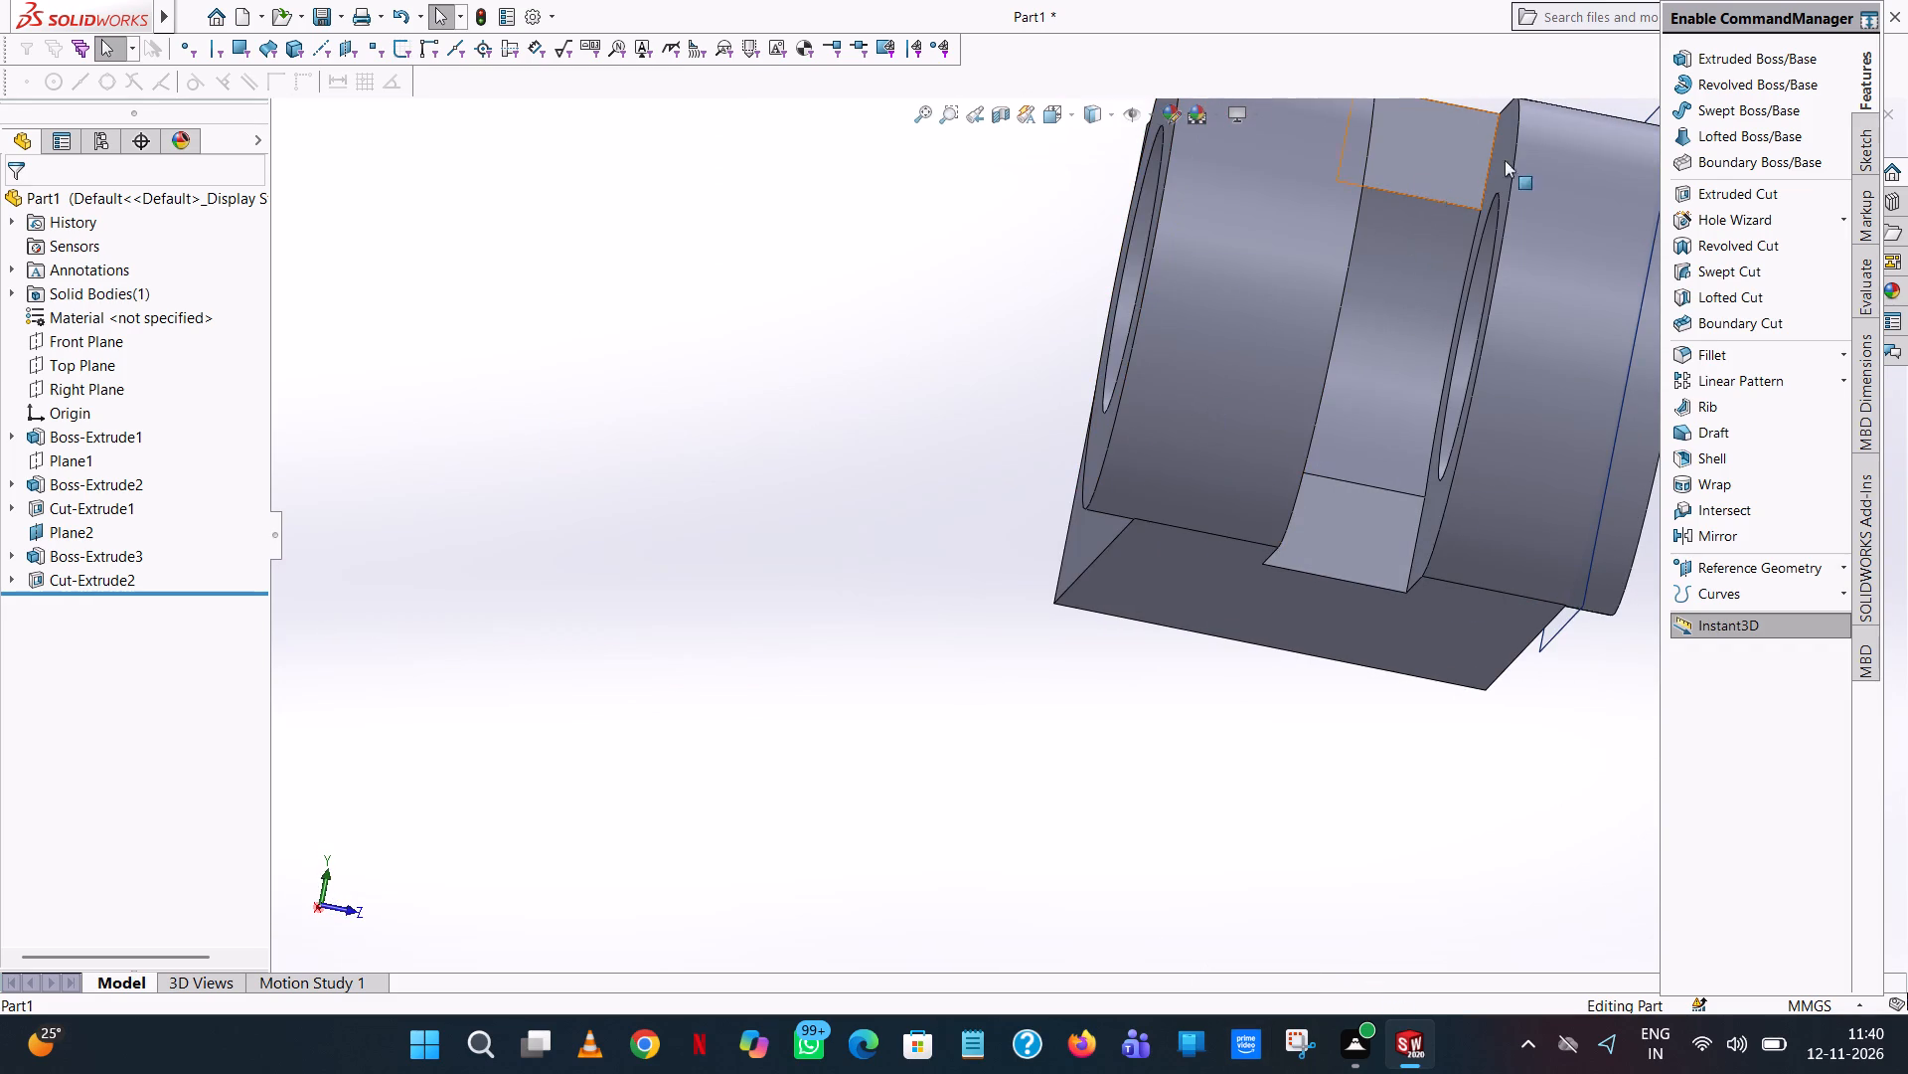
Start an Extruded Boss sketch on the slot's flat end face between the discs and view it face-on.
left_click(1793, 57)
left_click(1440, 167)
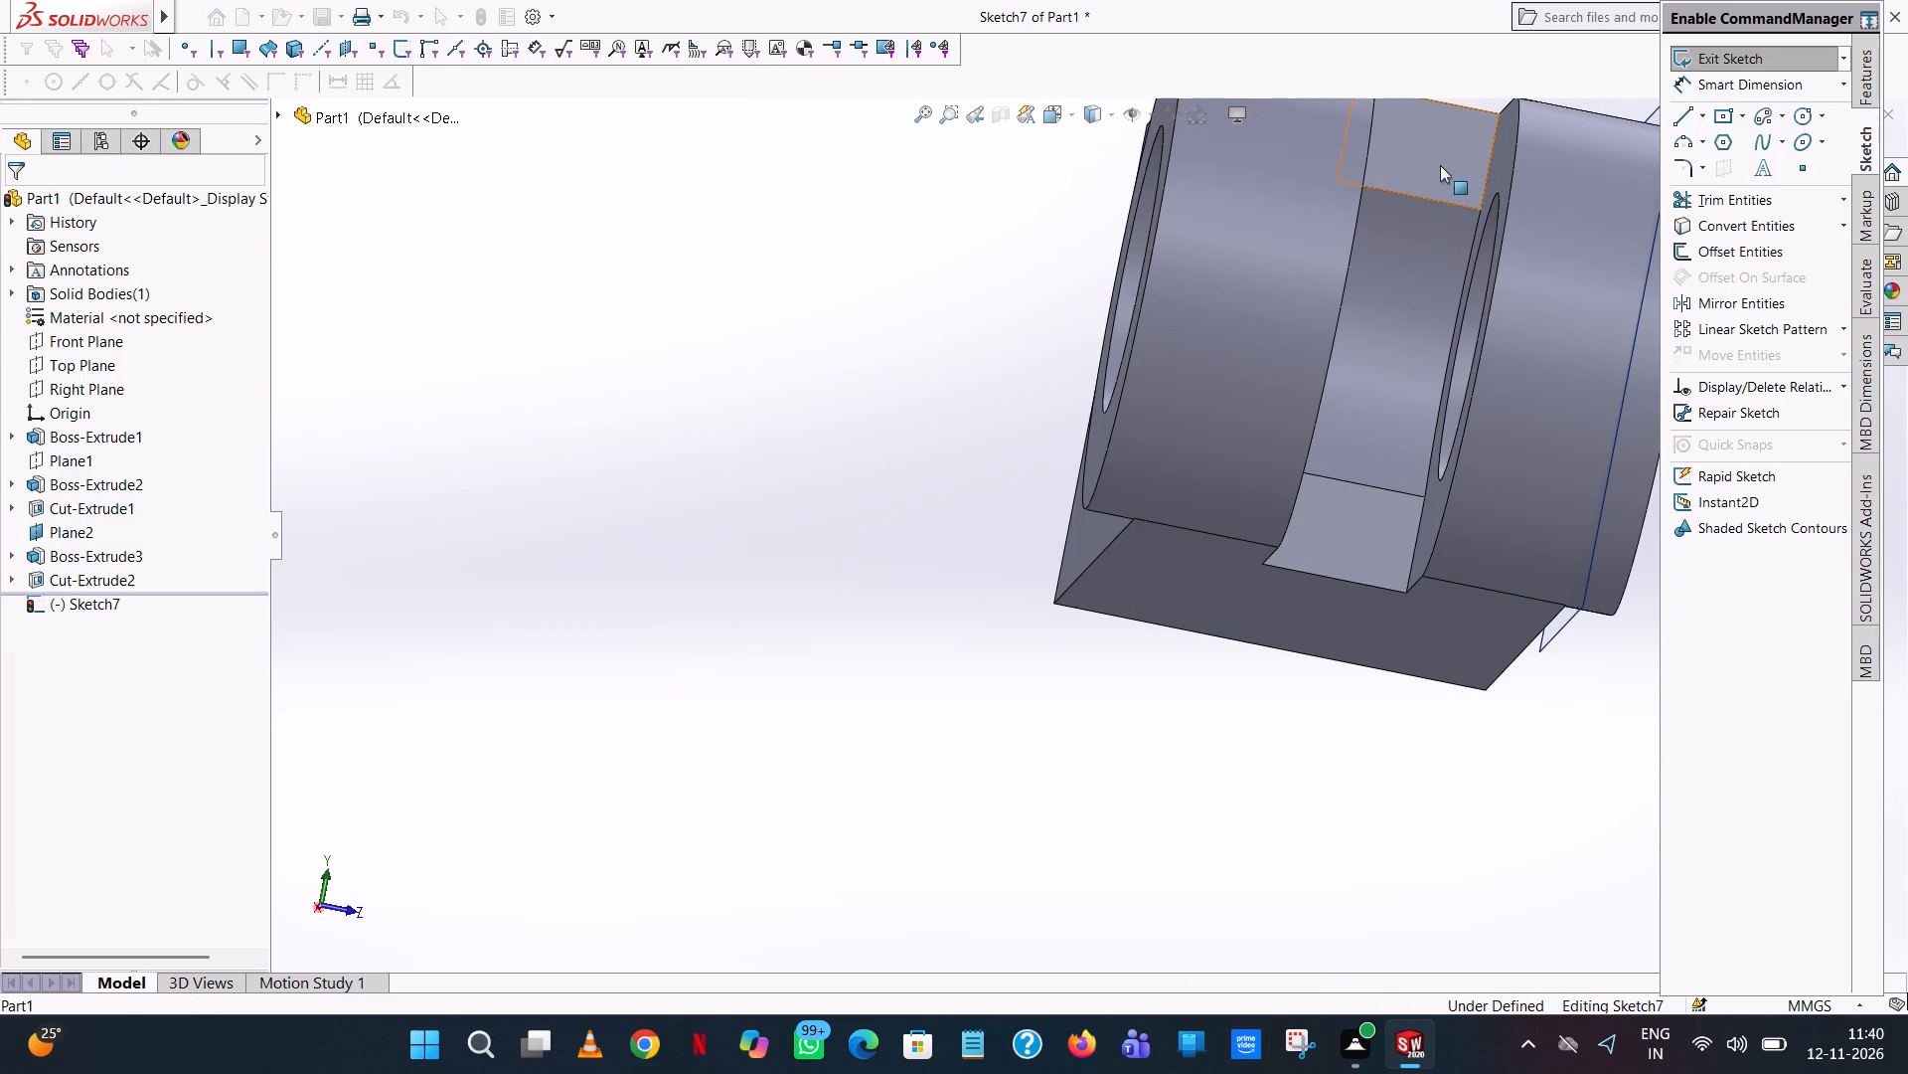
left_click(1068, 109)
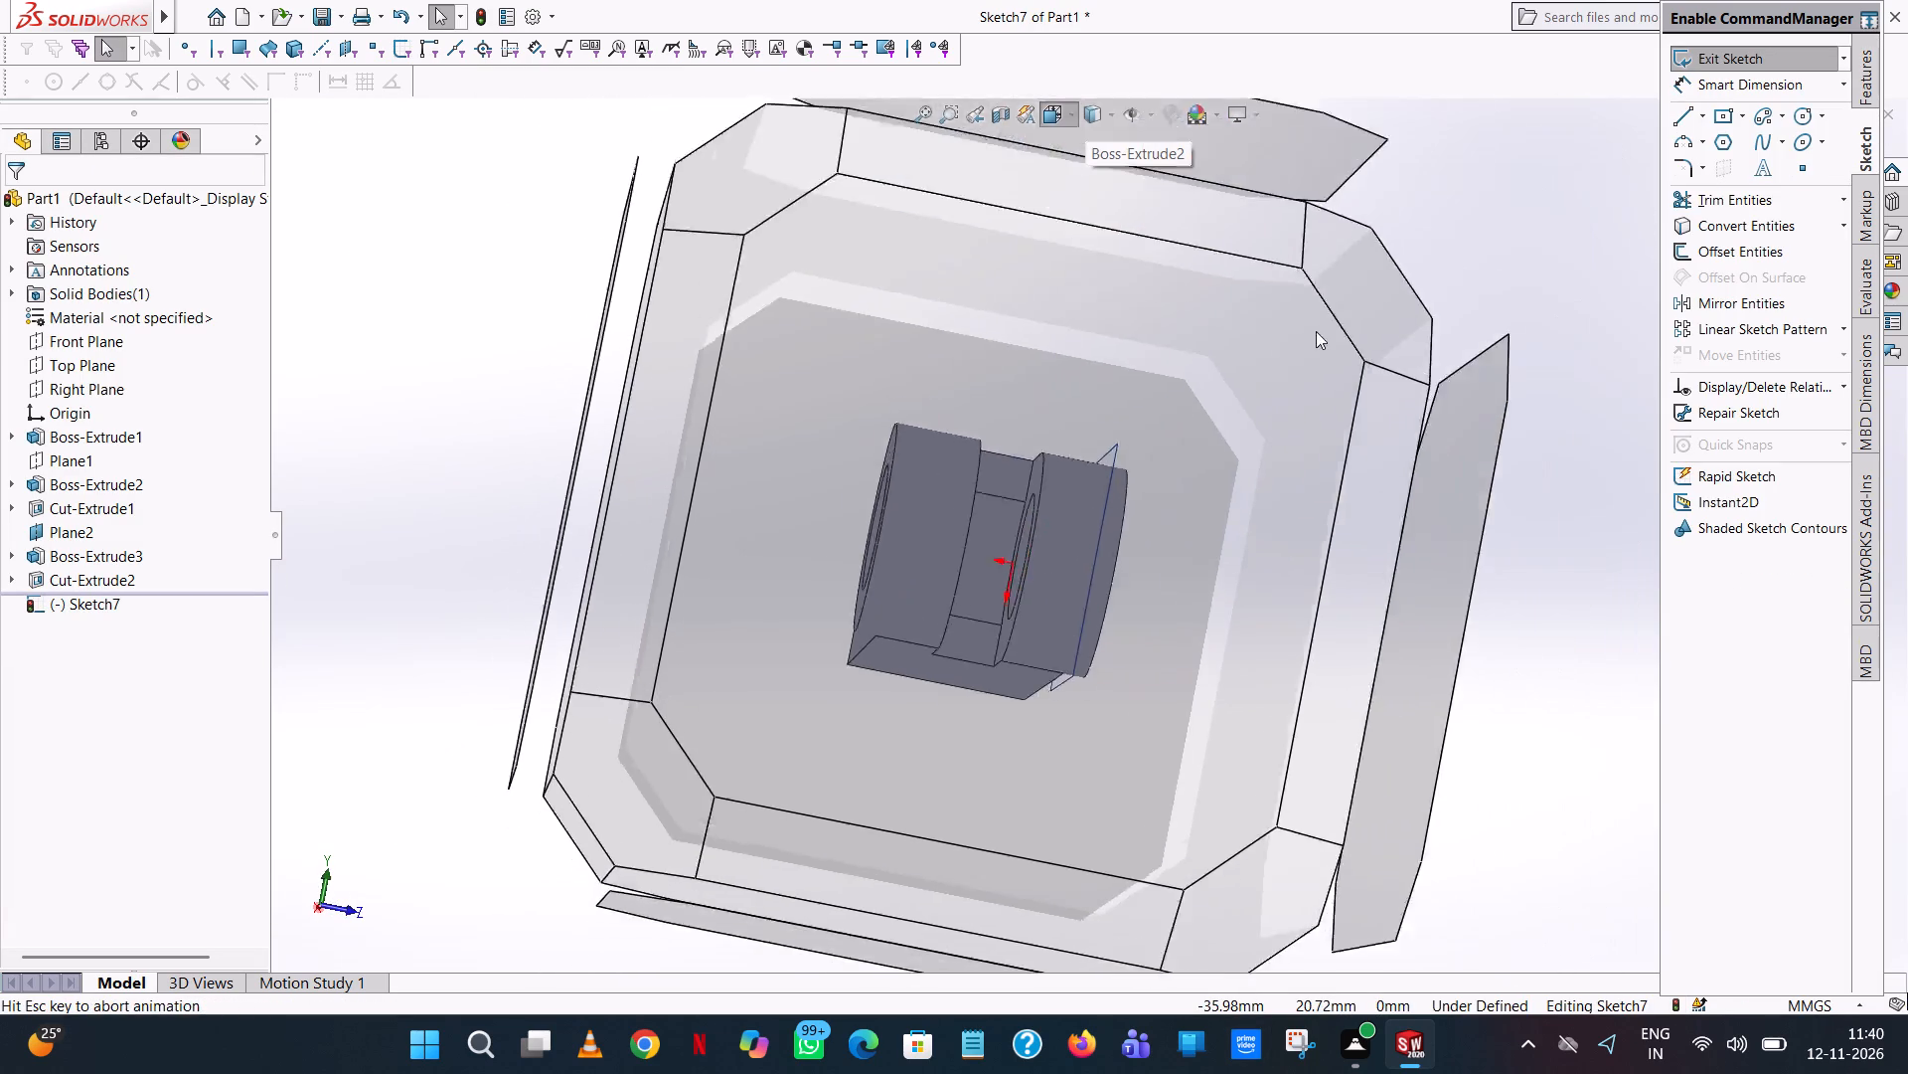
left_click(1175, 237)
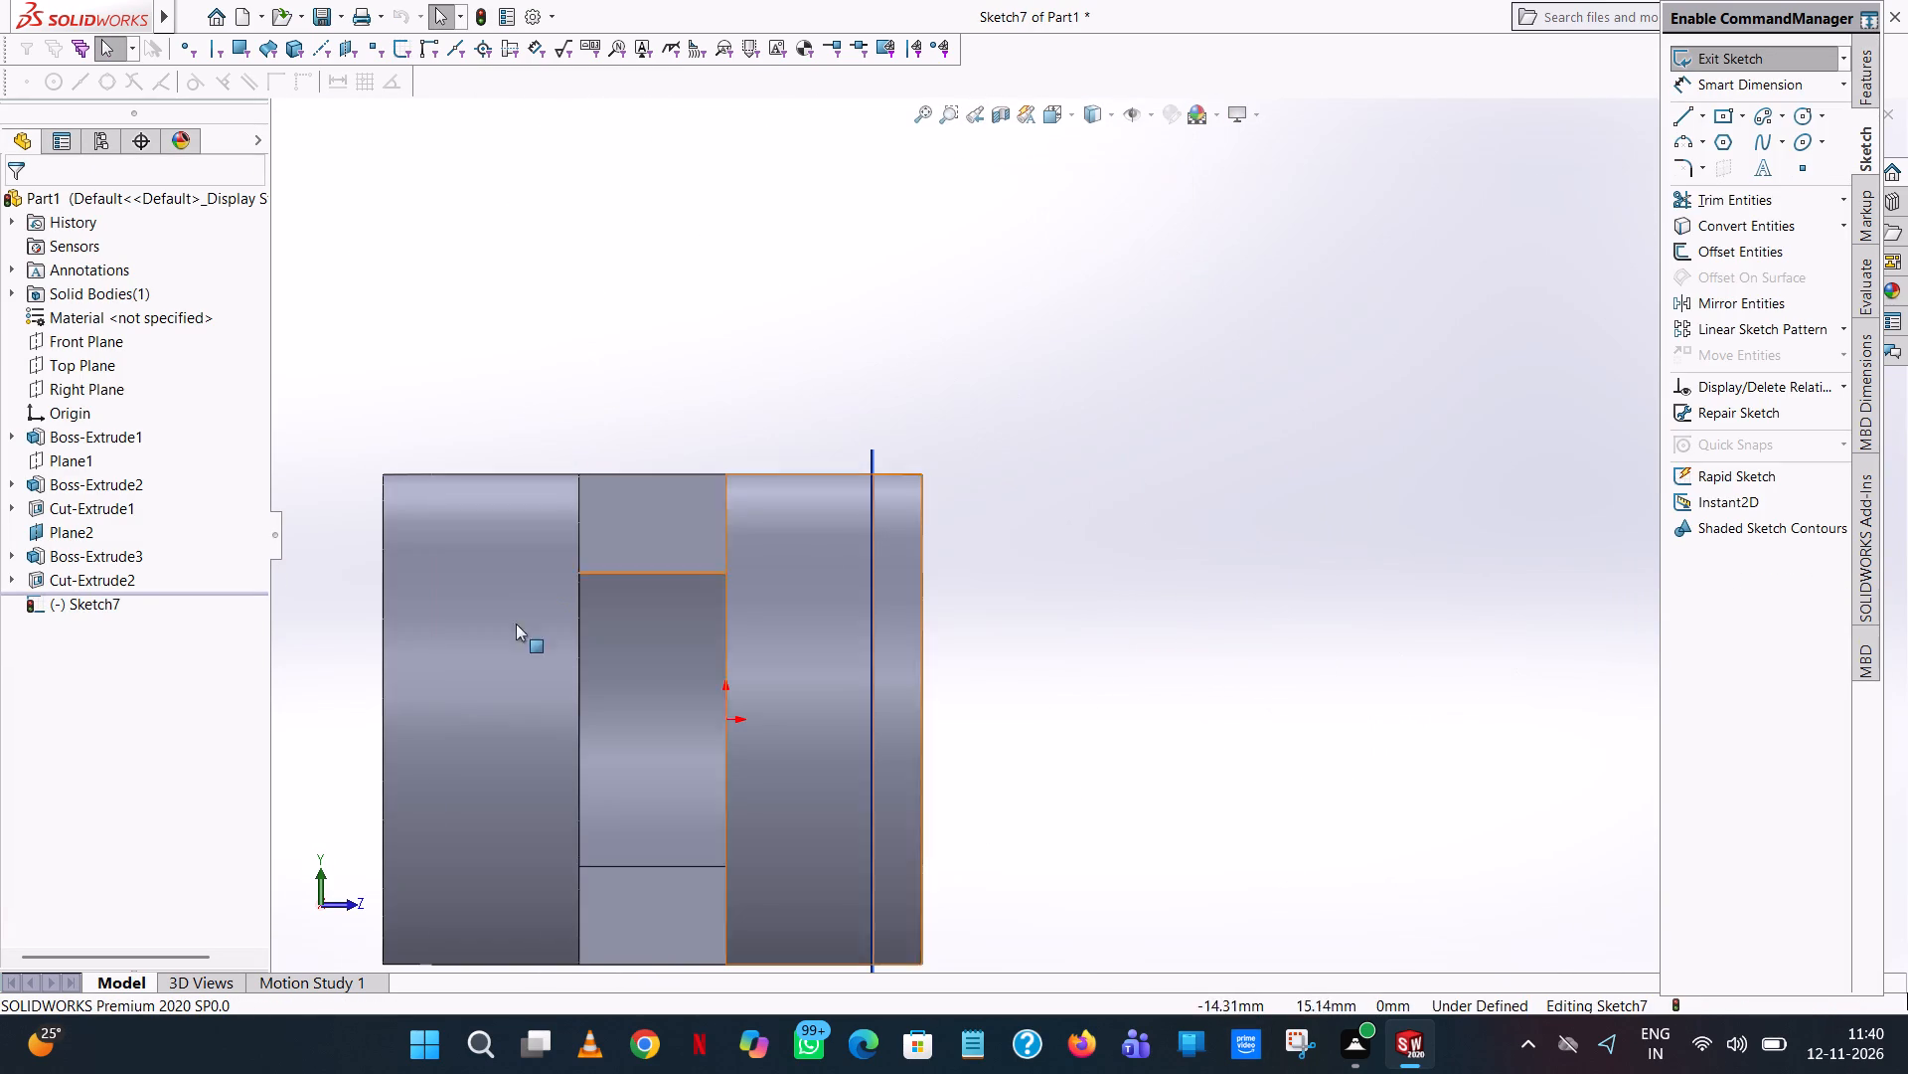
Draw a closed rectangle of lines 18 mm wide and 60 mm high, filling the gap between the discs.
left_click(1674, 117)
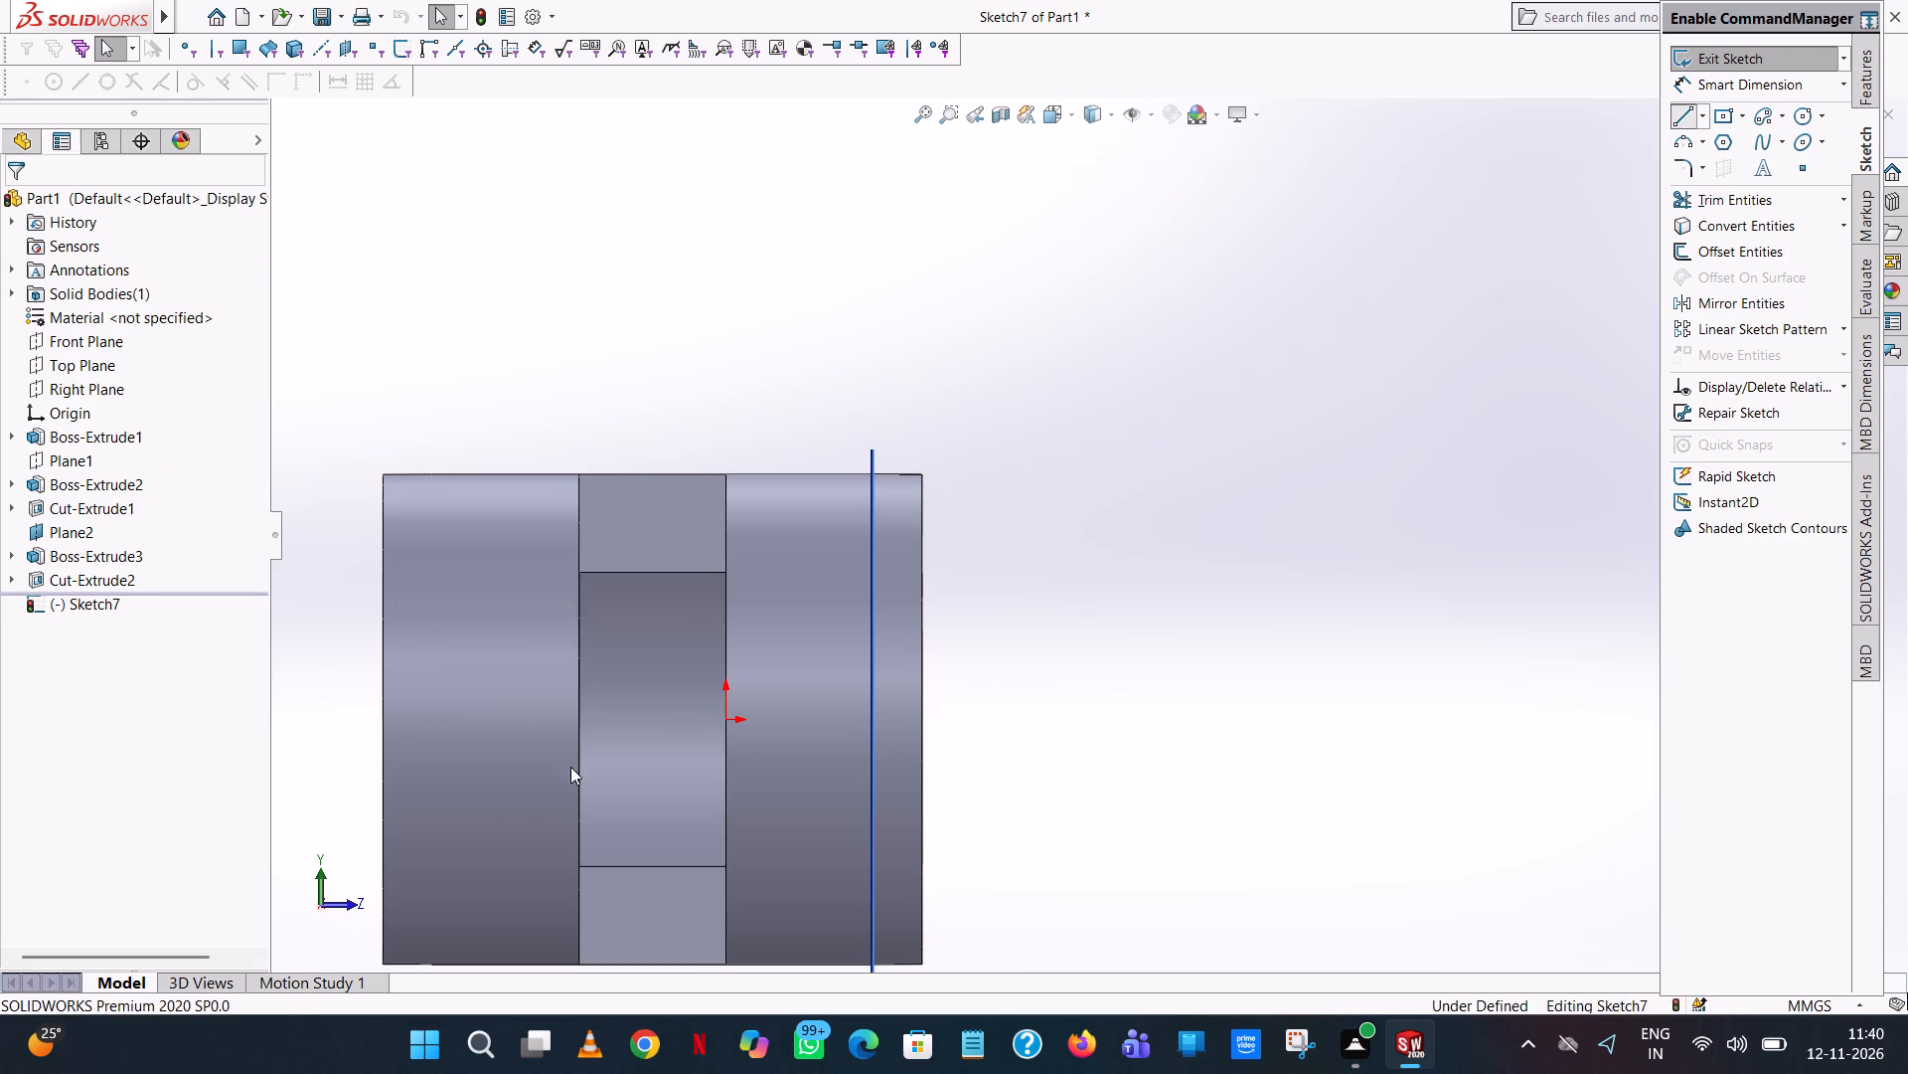
scroll(681, 697, "up", 5)
scroll(927, 580, "down", 7)
scroll(906, 946, "up", 5)
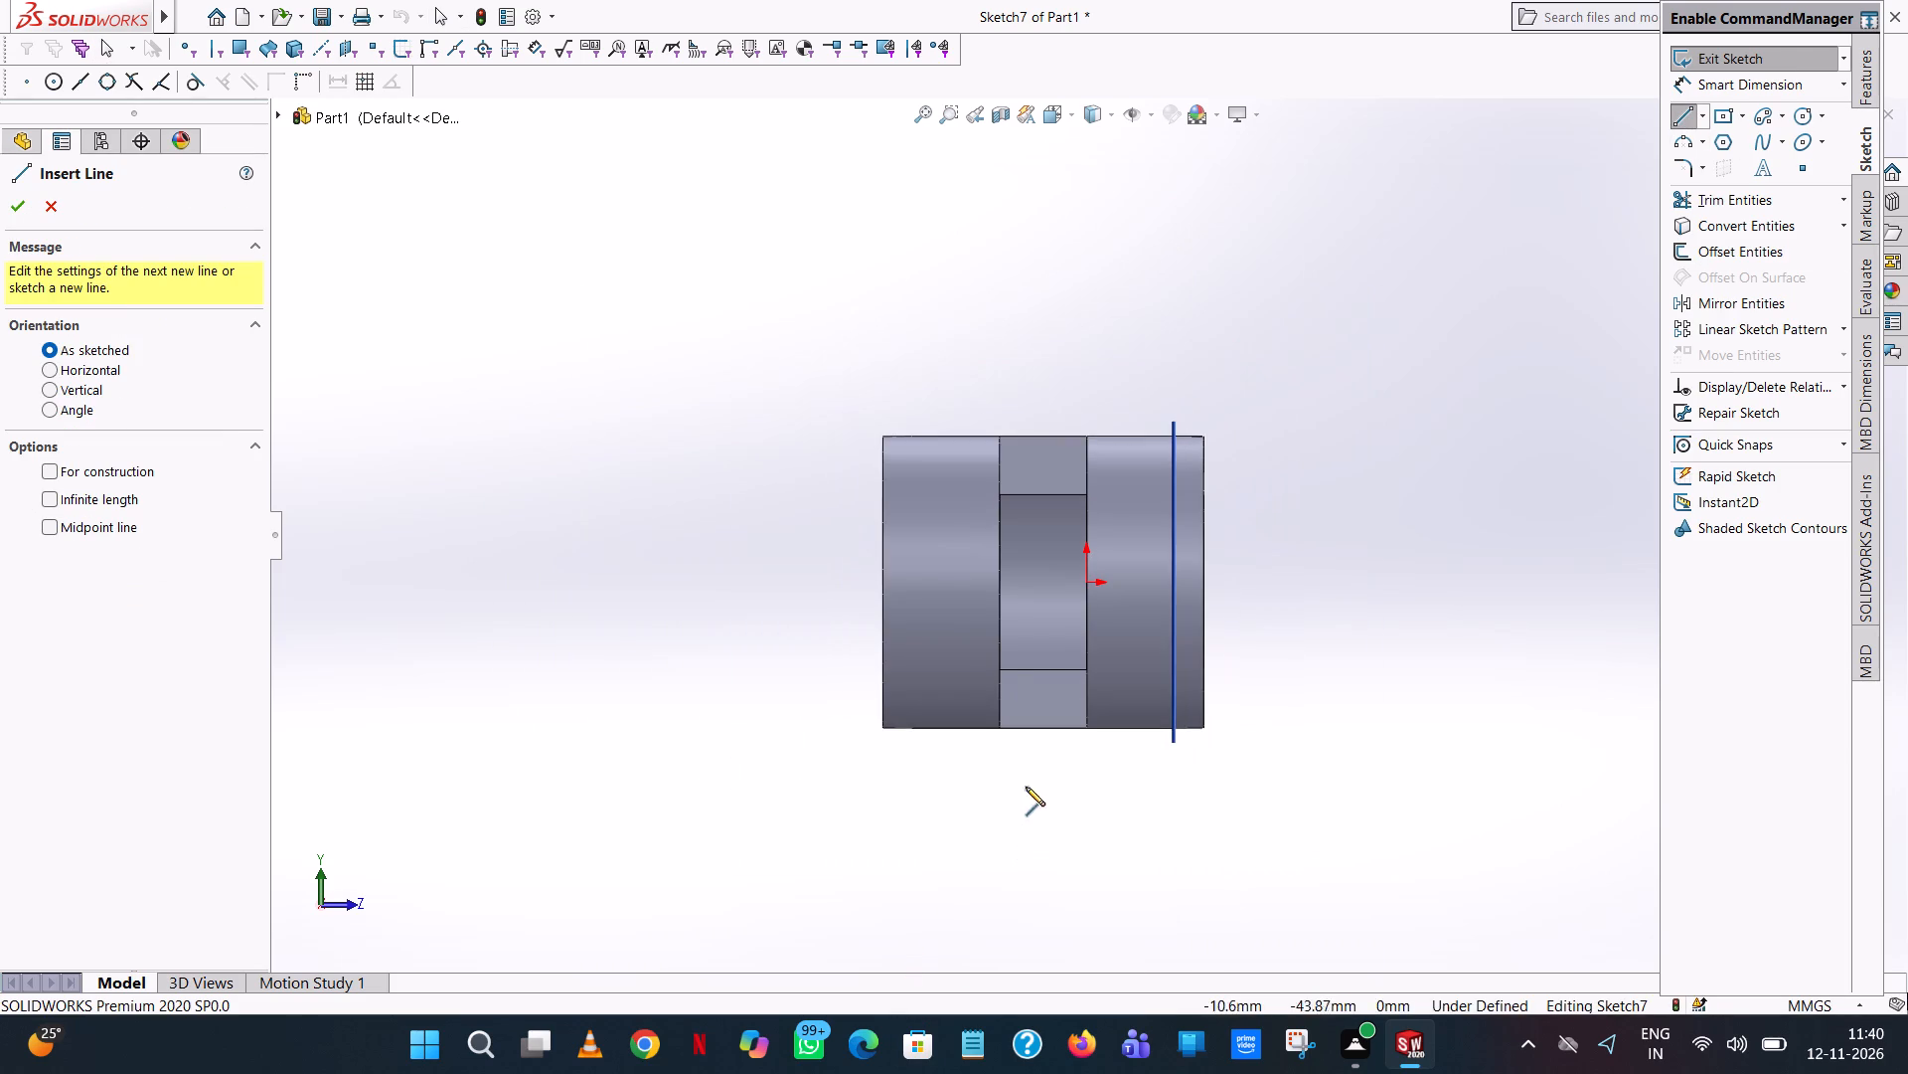
left_click(1000, 729)
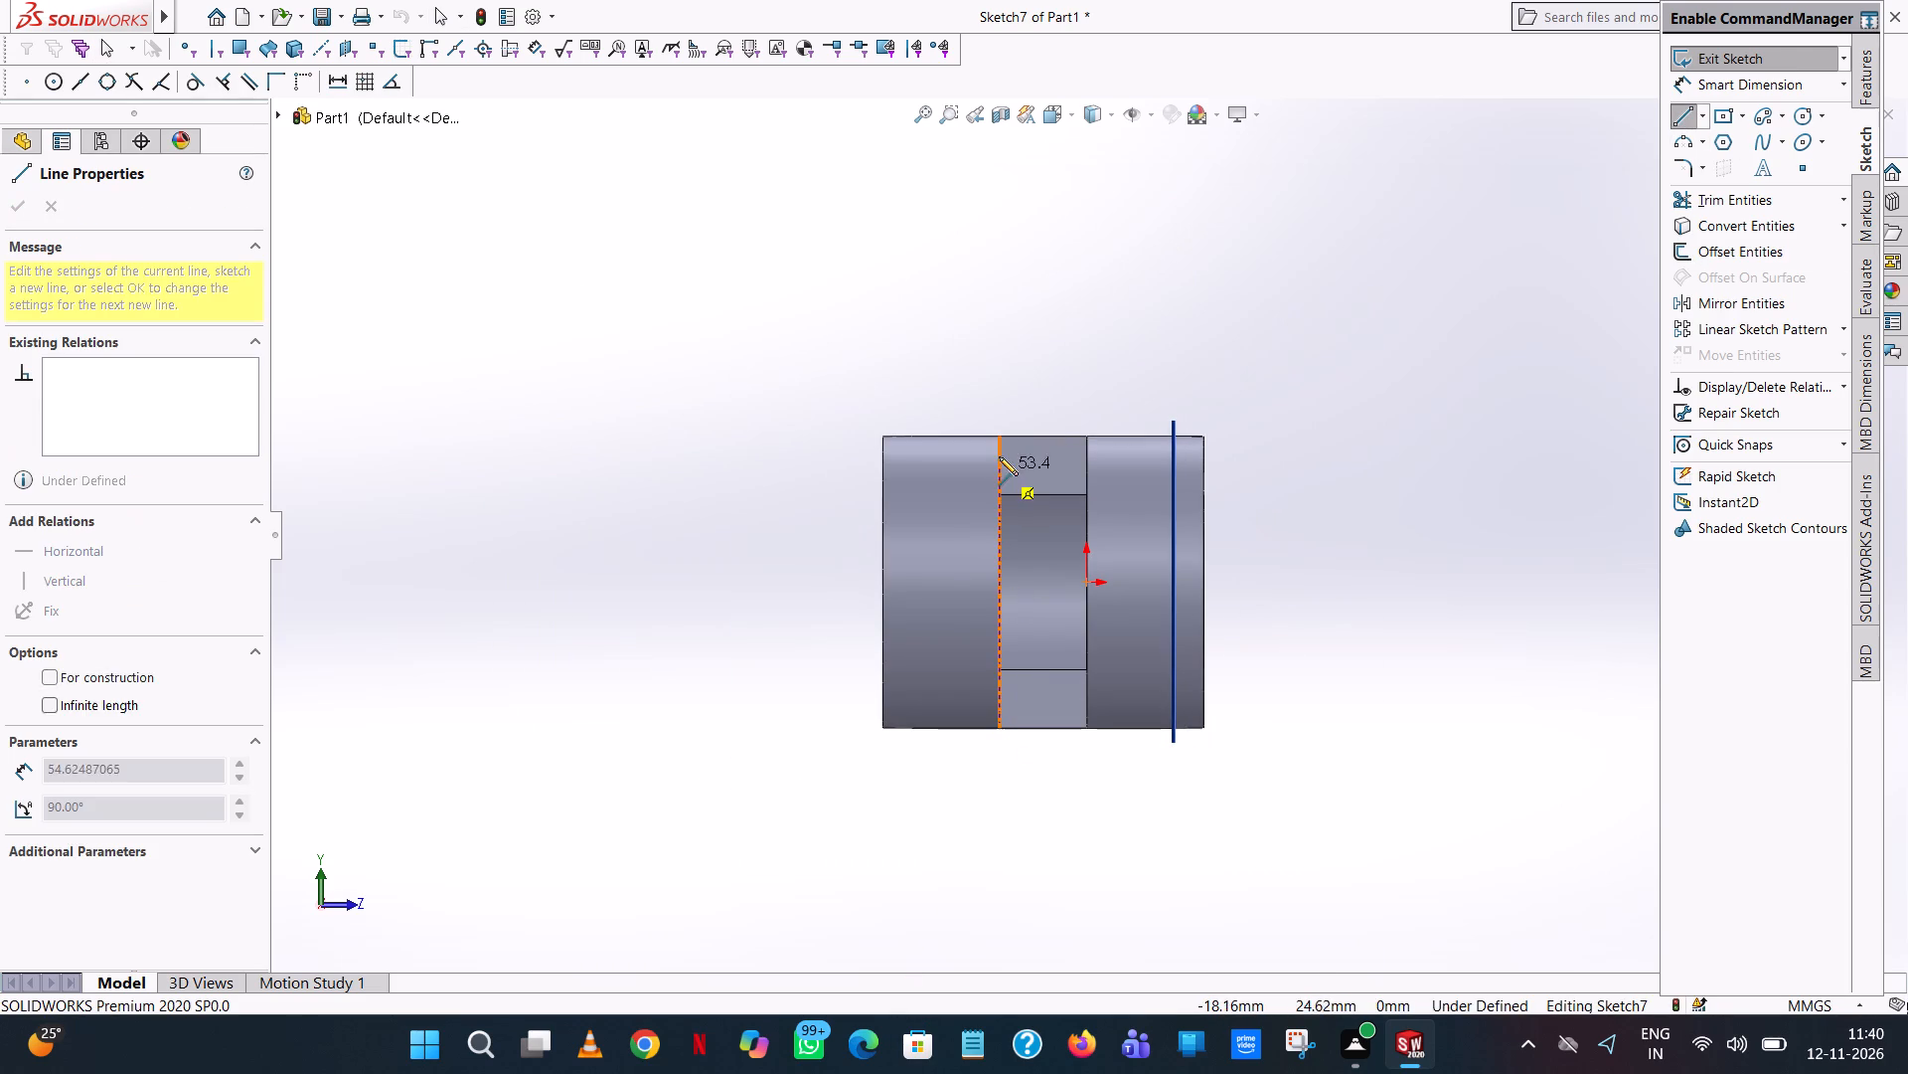
left_click(998, 436)
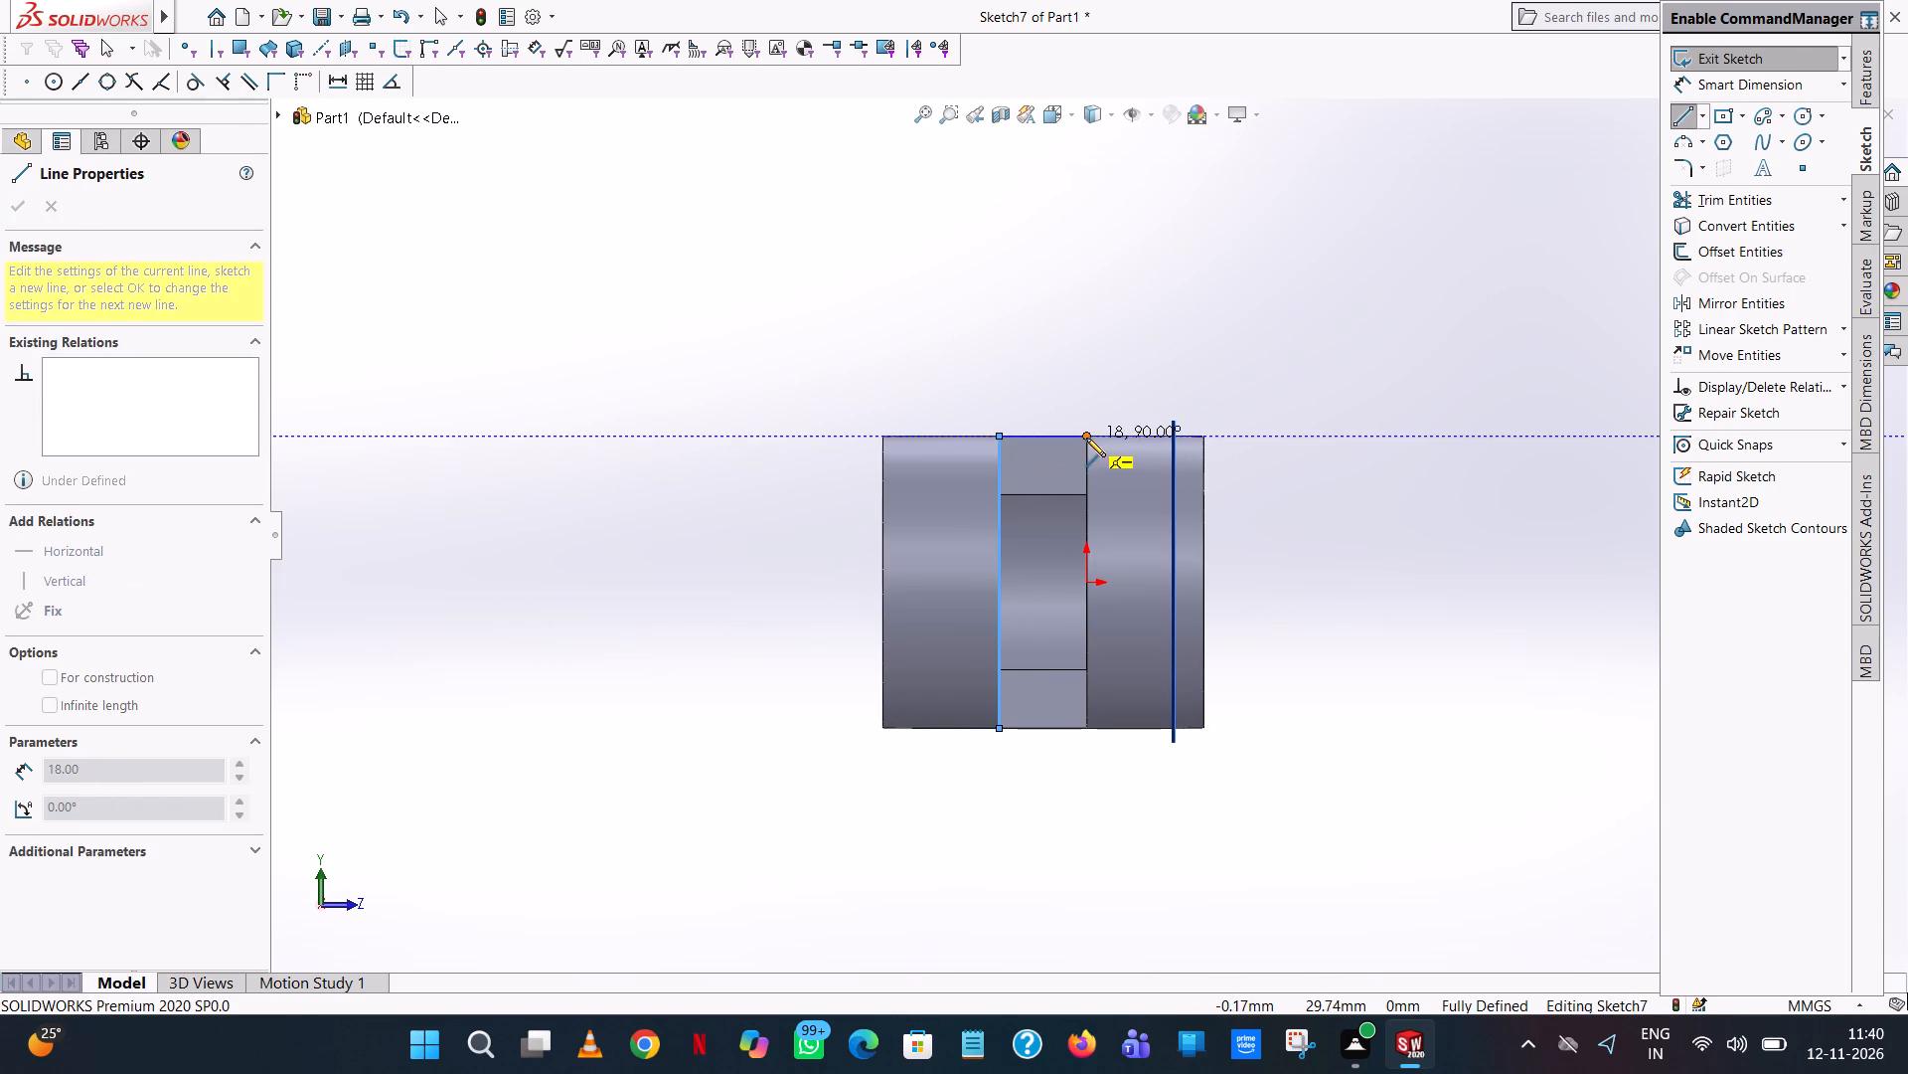
left_click(1086, 438)
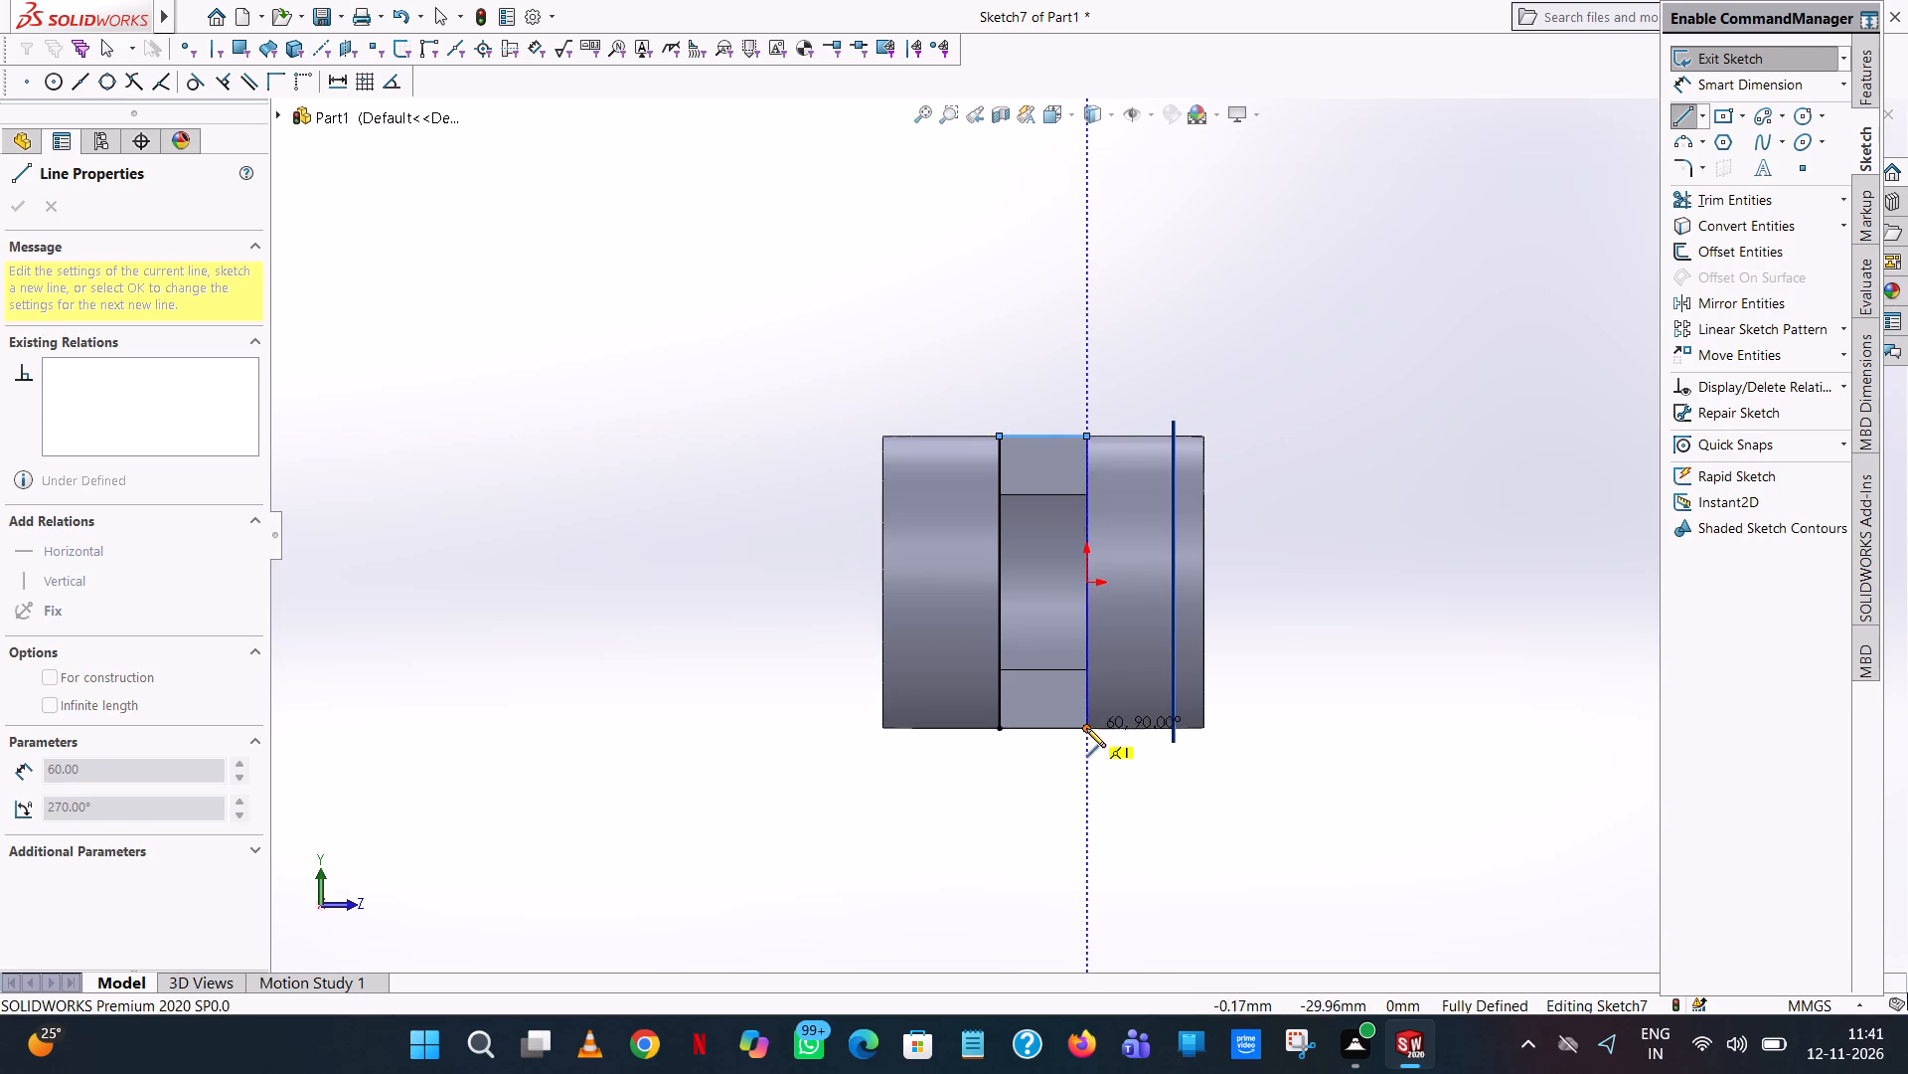
left_click(1086, 728)
left_click(995, 730)
right_click(995, 730)
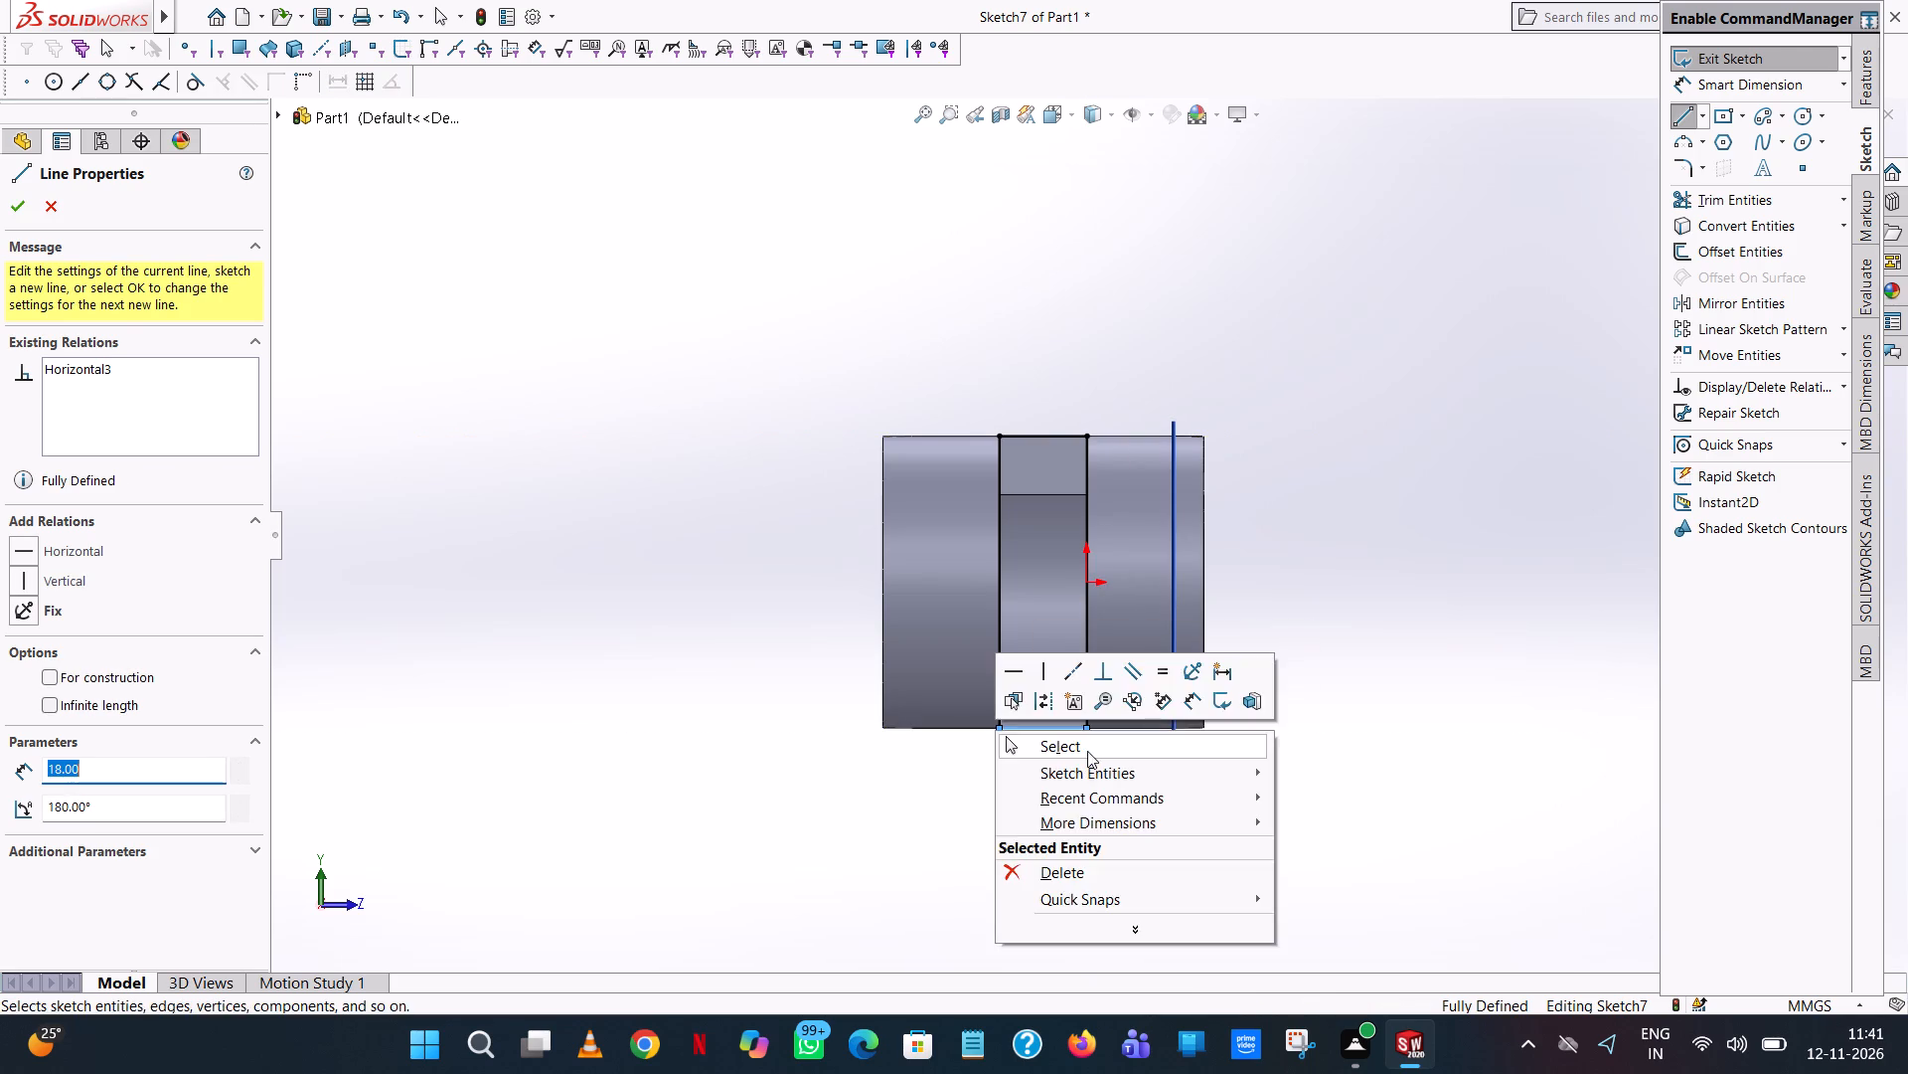
left_click(1087, 751)
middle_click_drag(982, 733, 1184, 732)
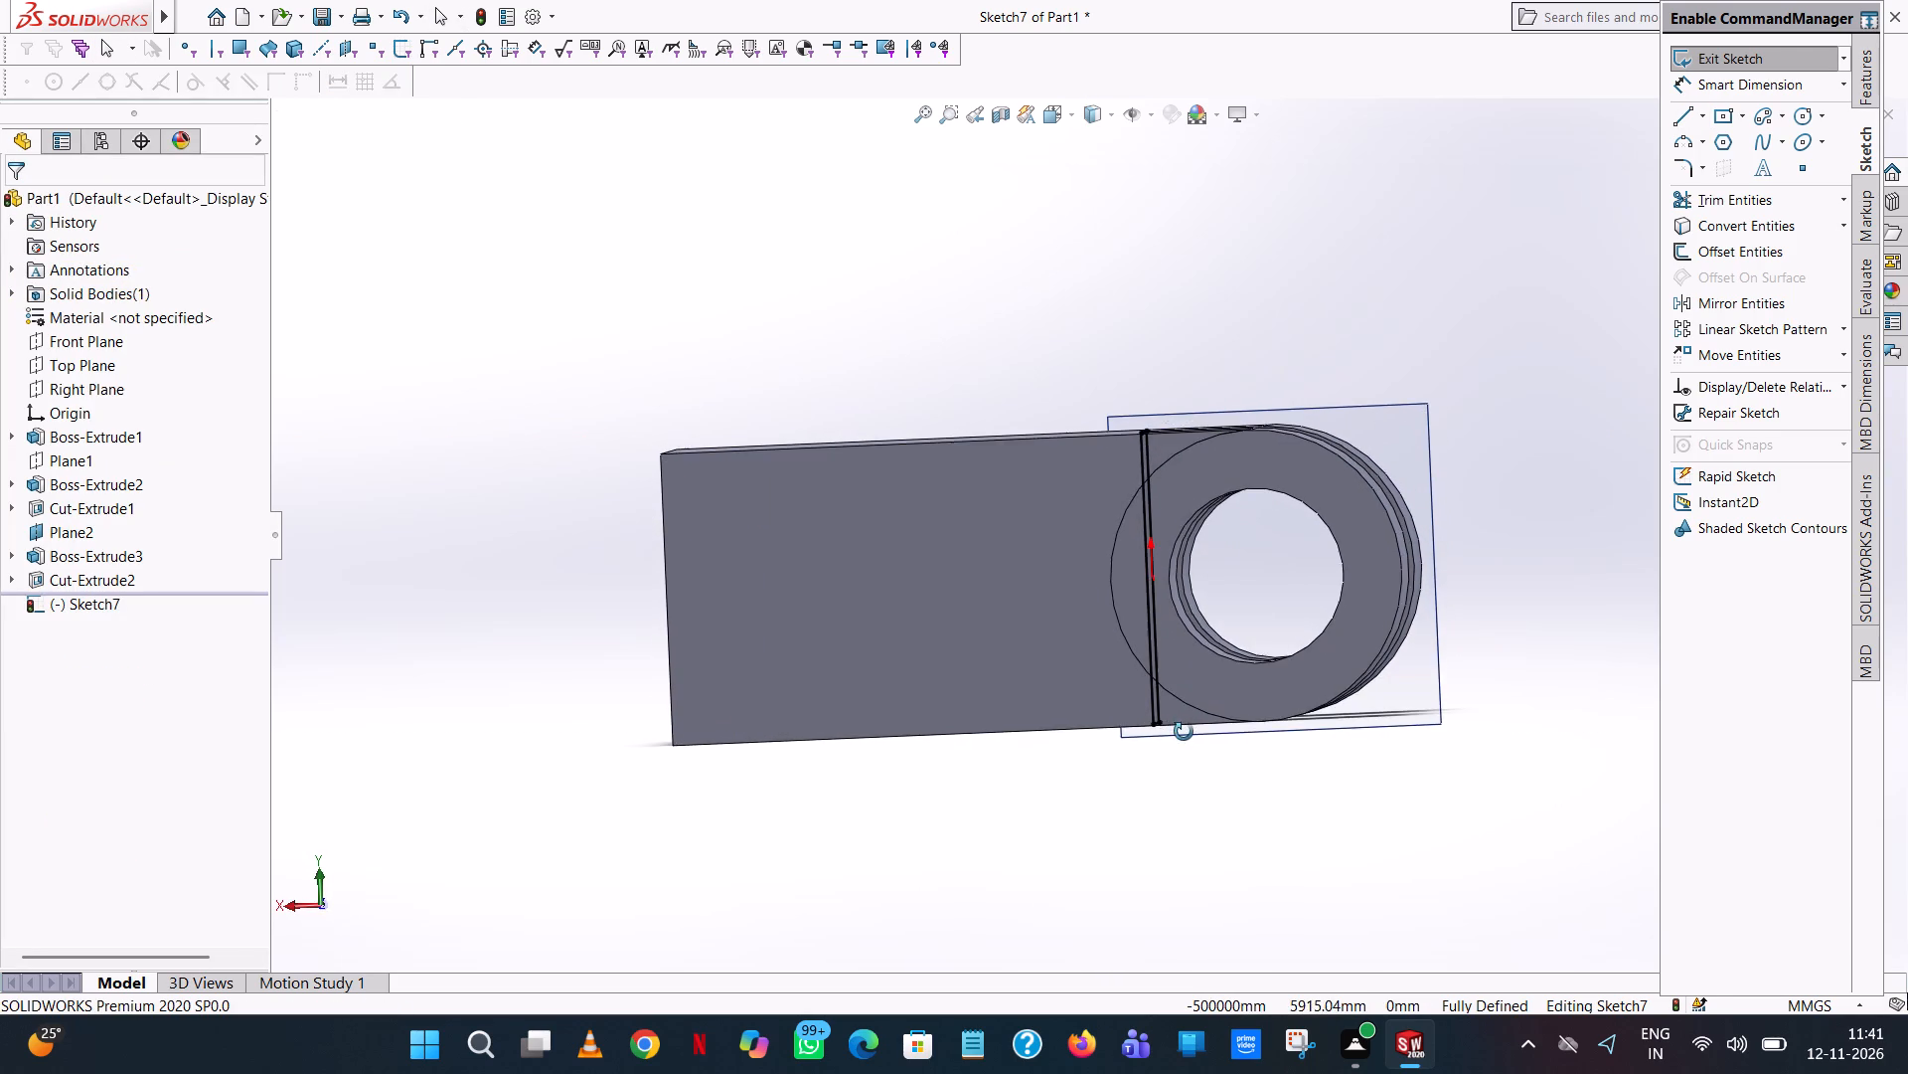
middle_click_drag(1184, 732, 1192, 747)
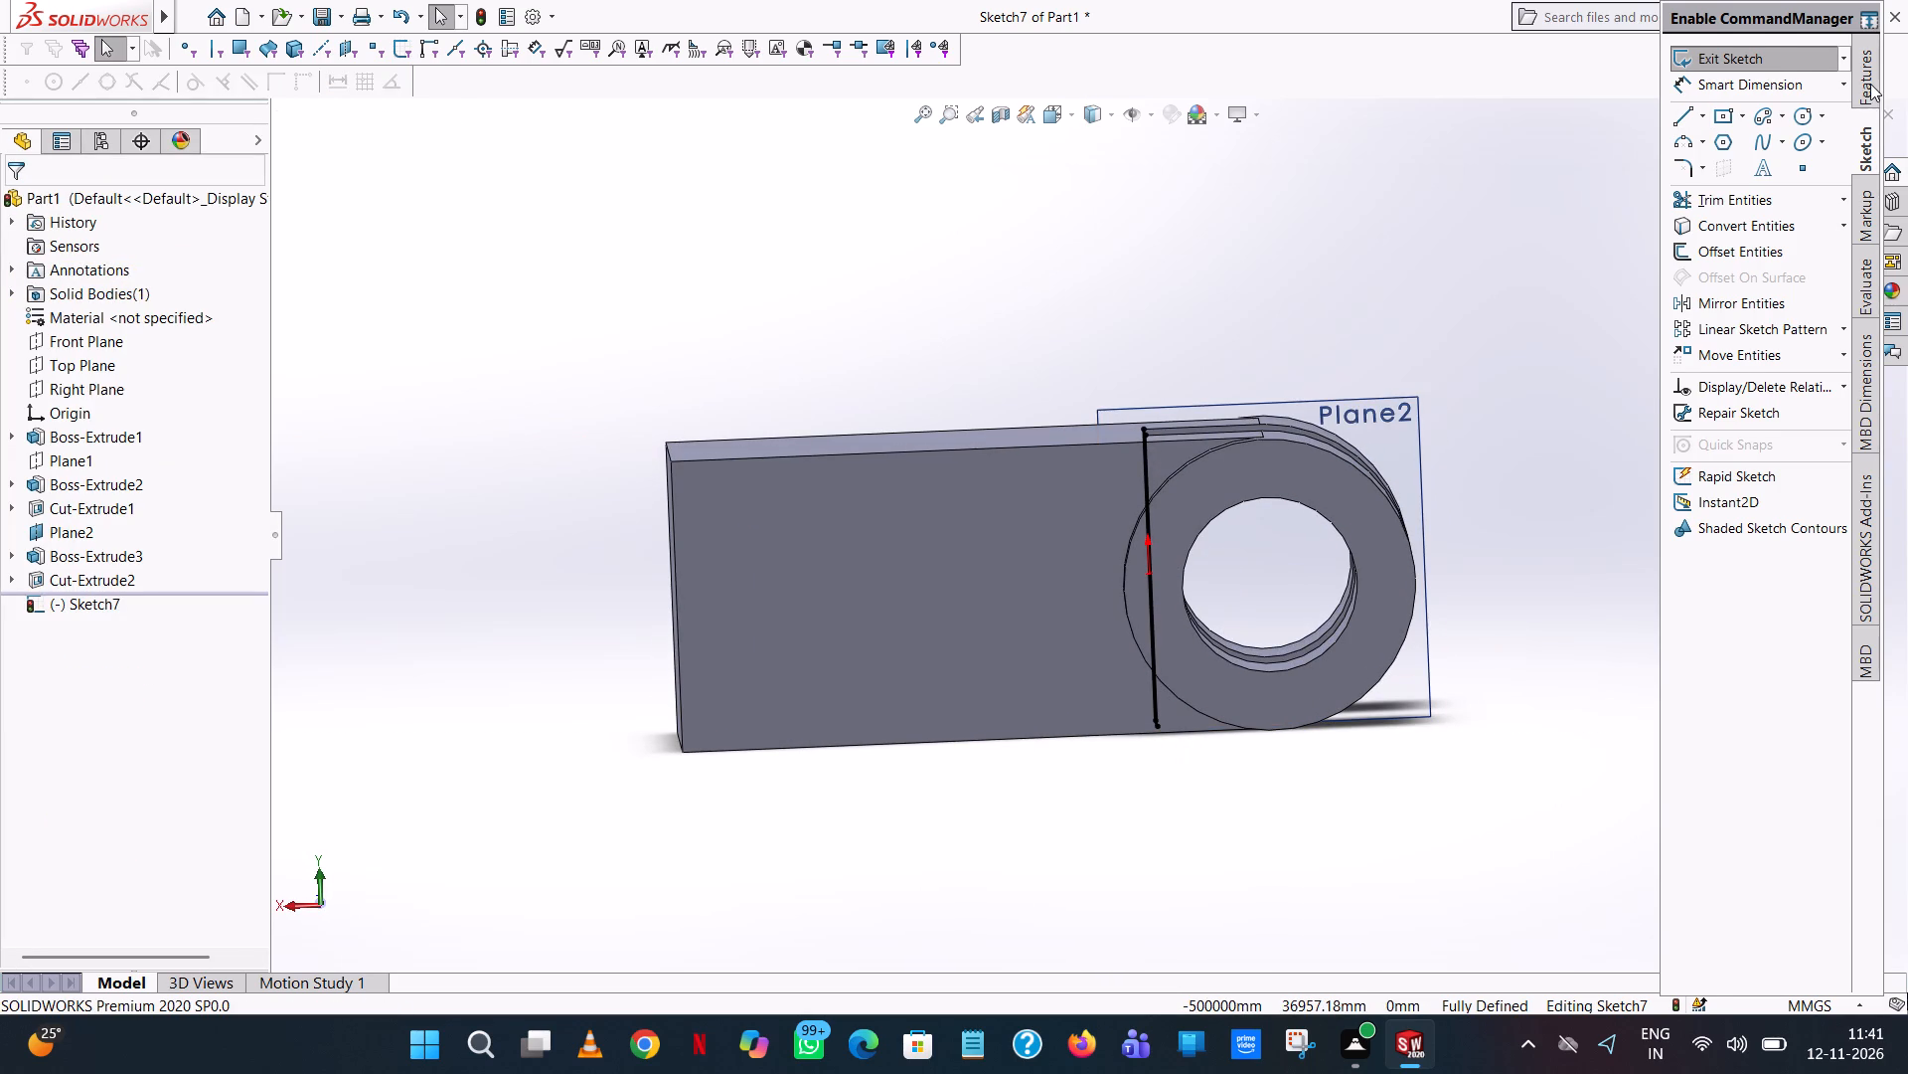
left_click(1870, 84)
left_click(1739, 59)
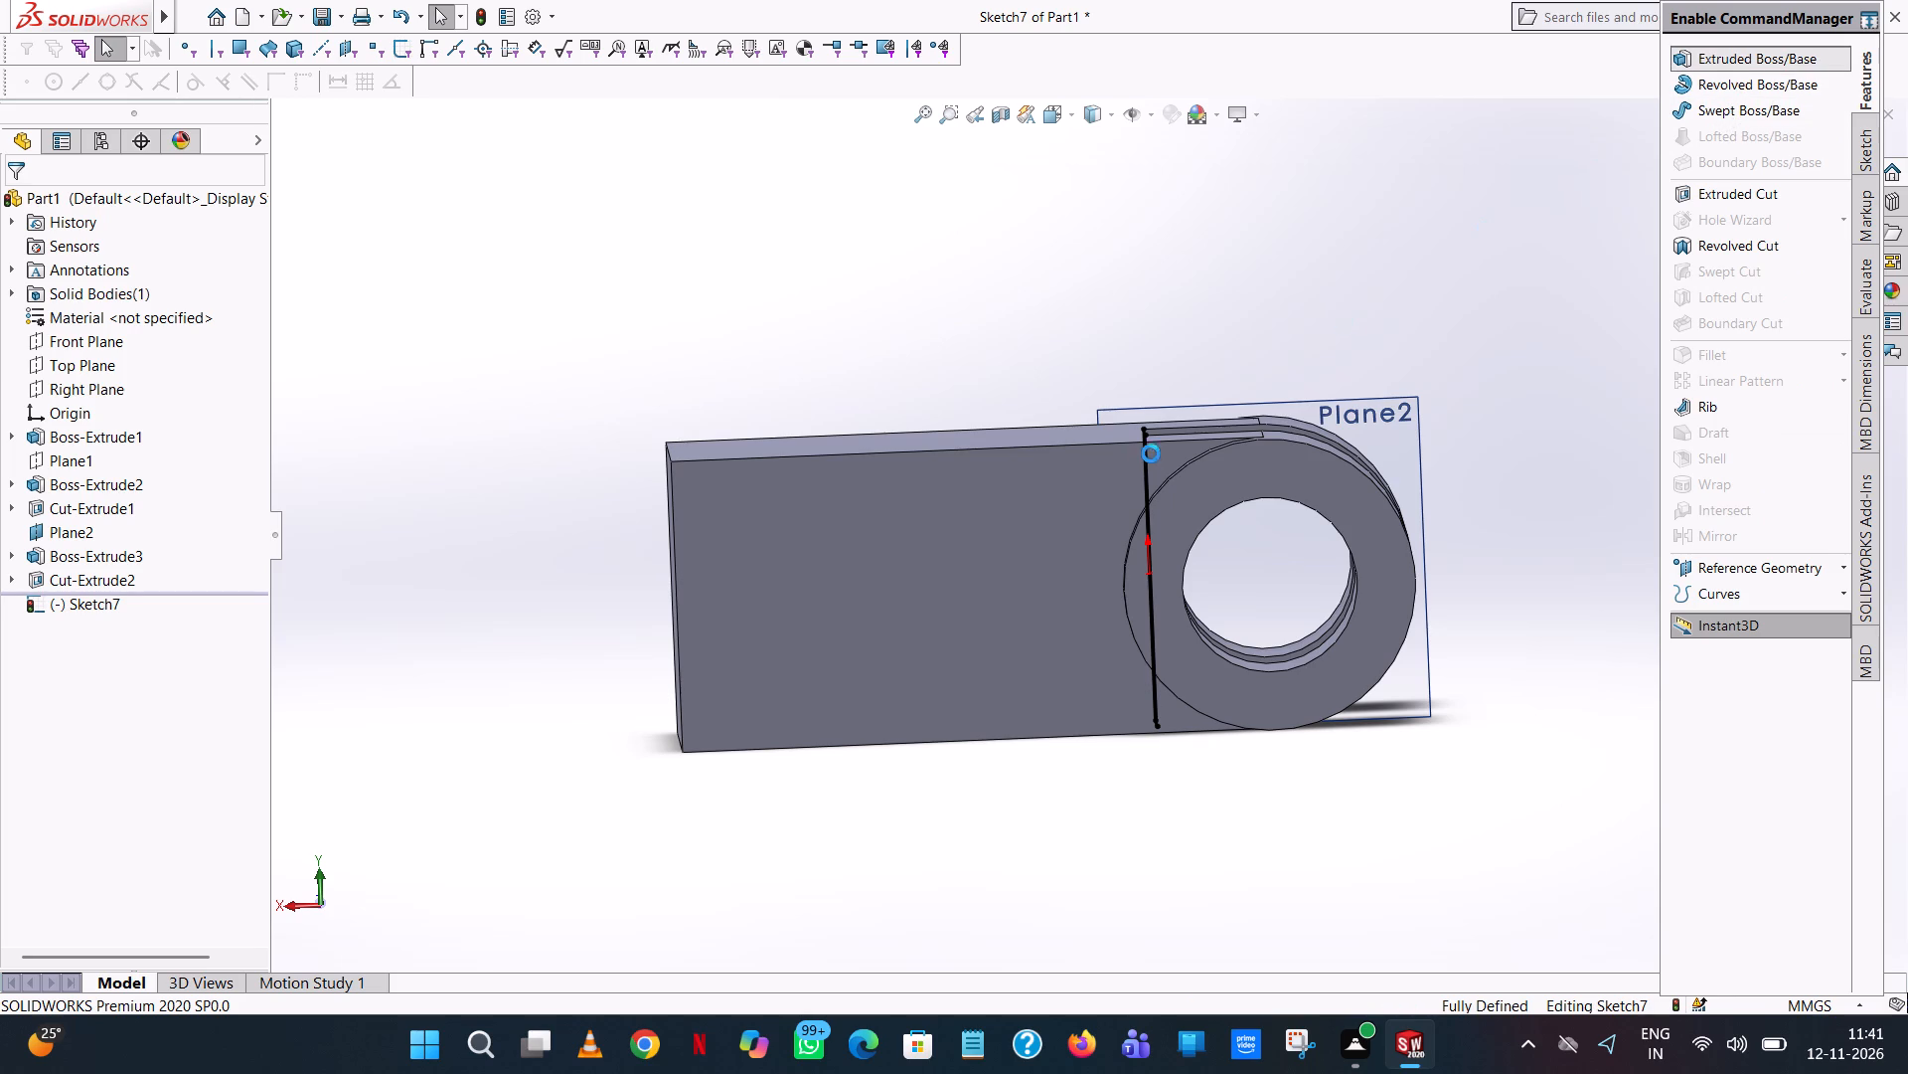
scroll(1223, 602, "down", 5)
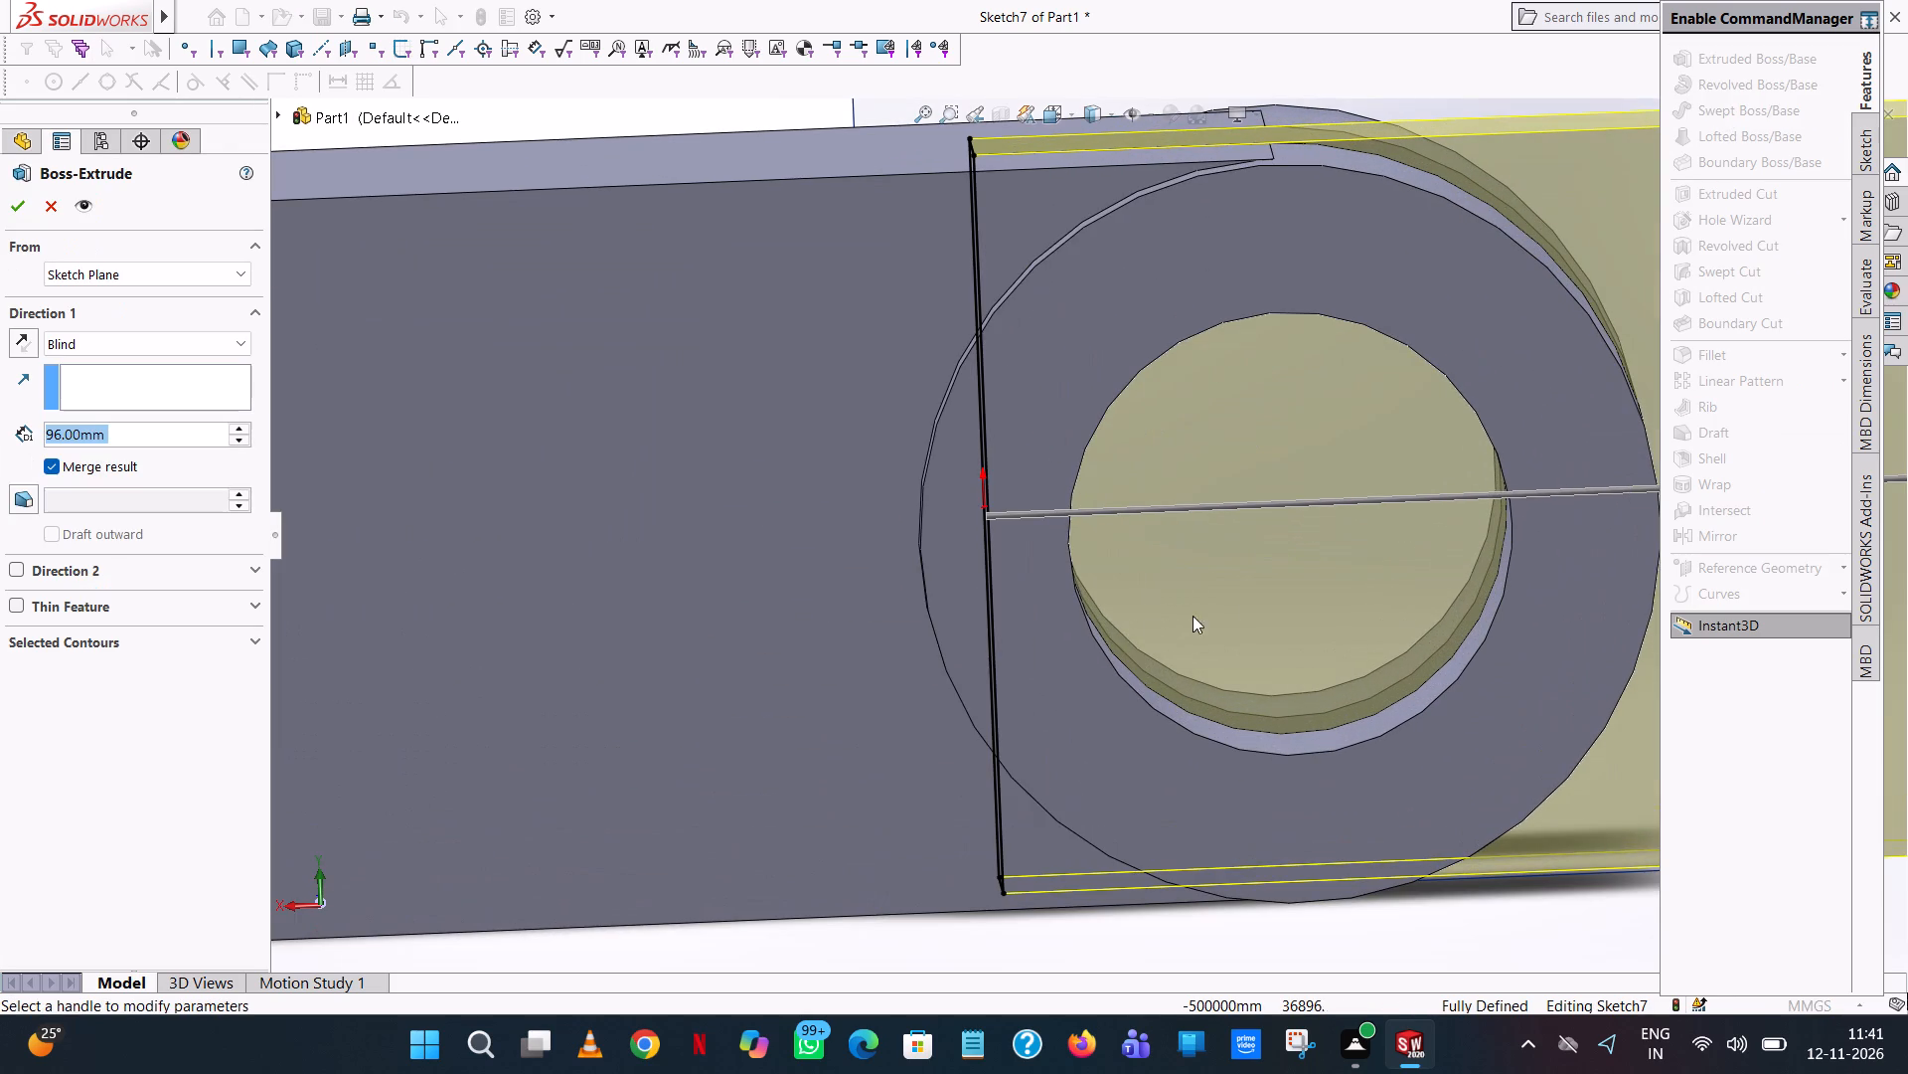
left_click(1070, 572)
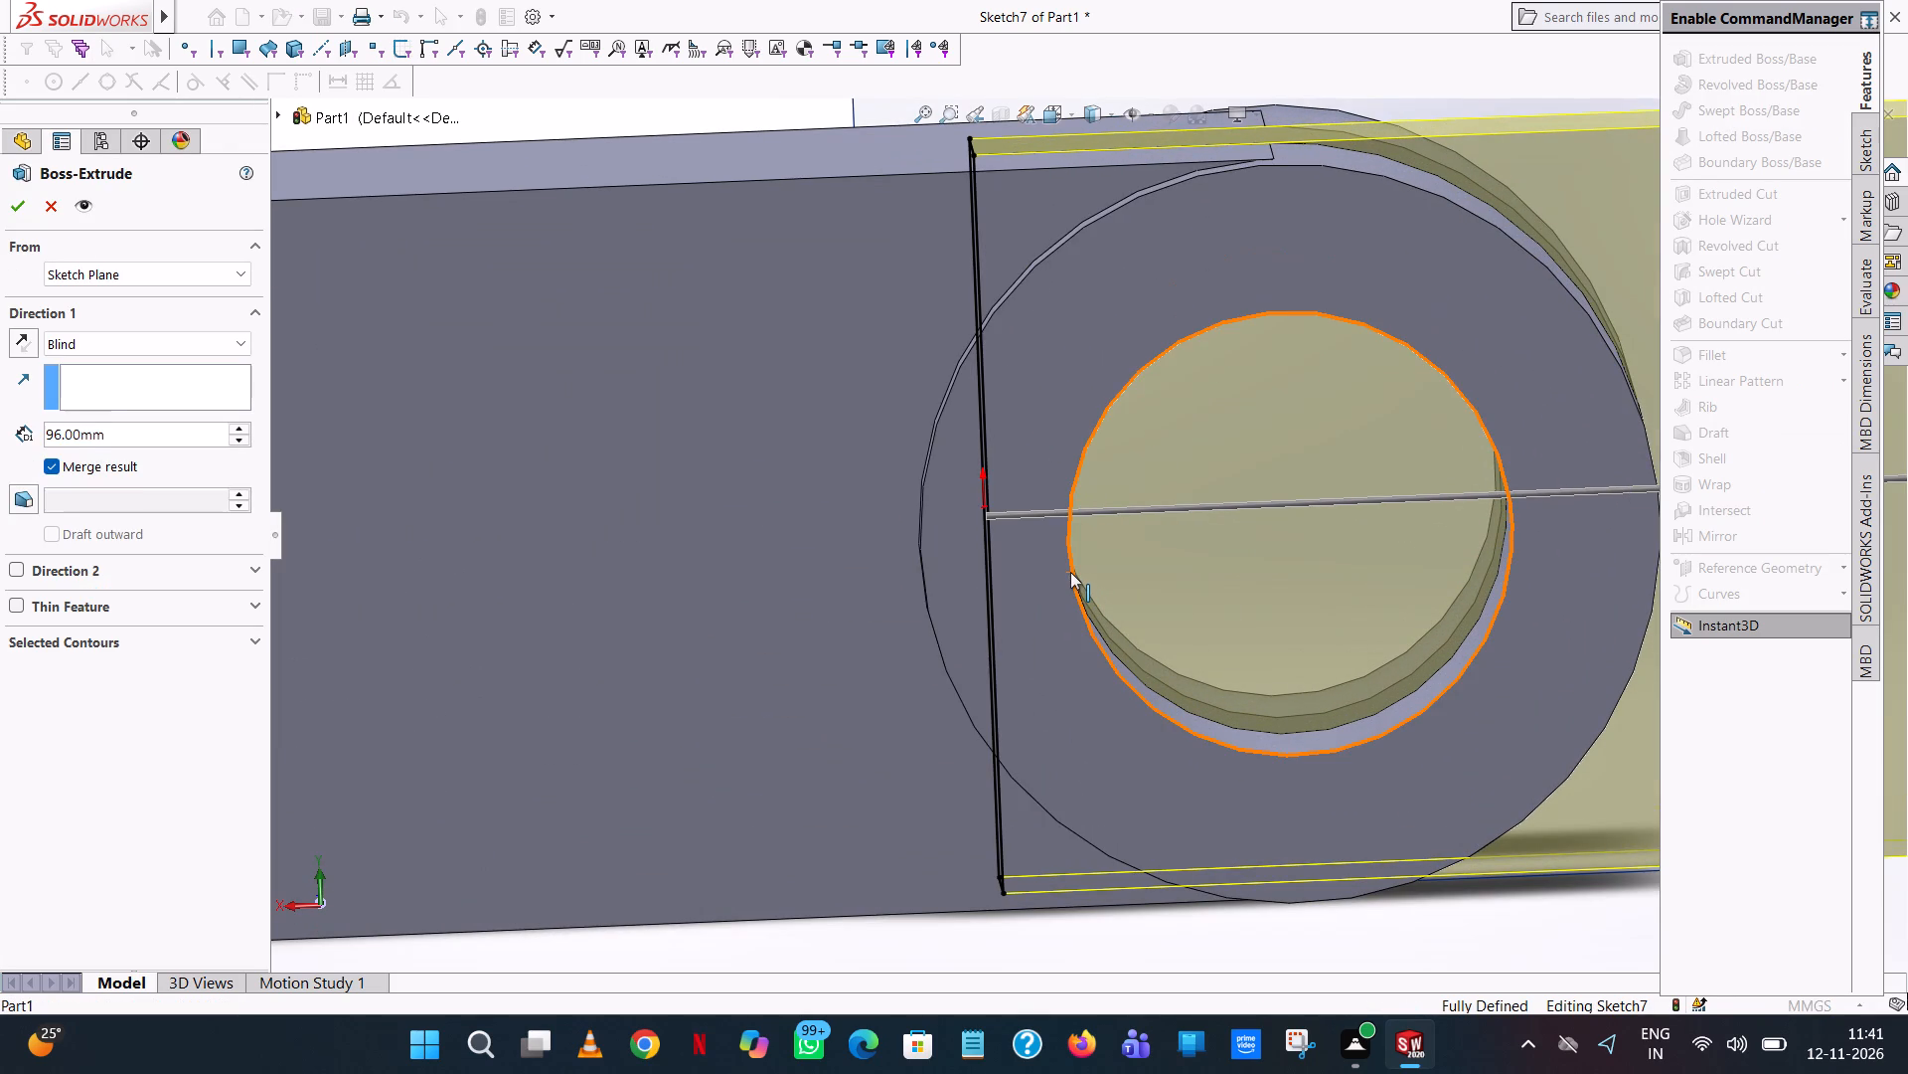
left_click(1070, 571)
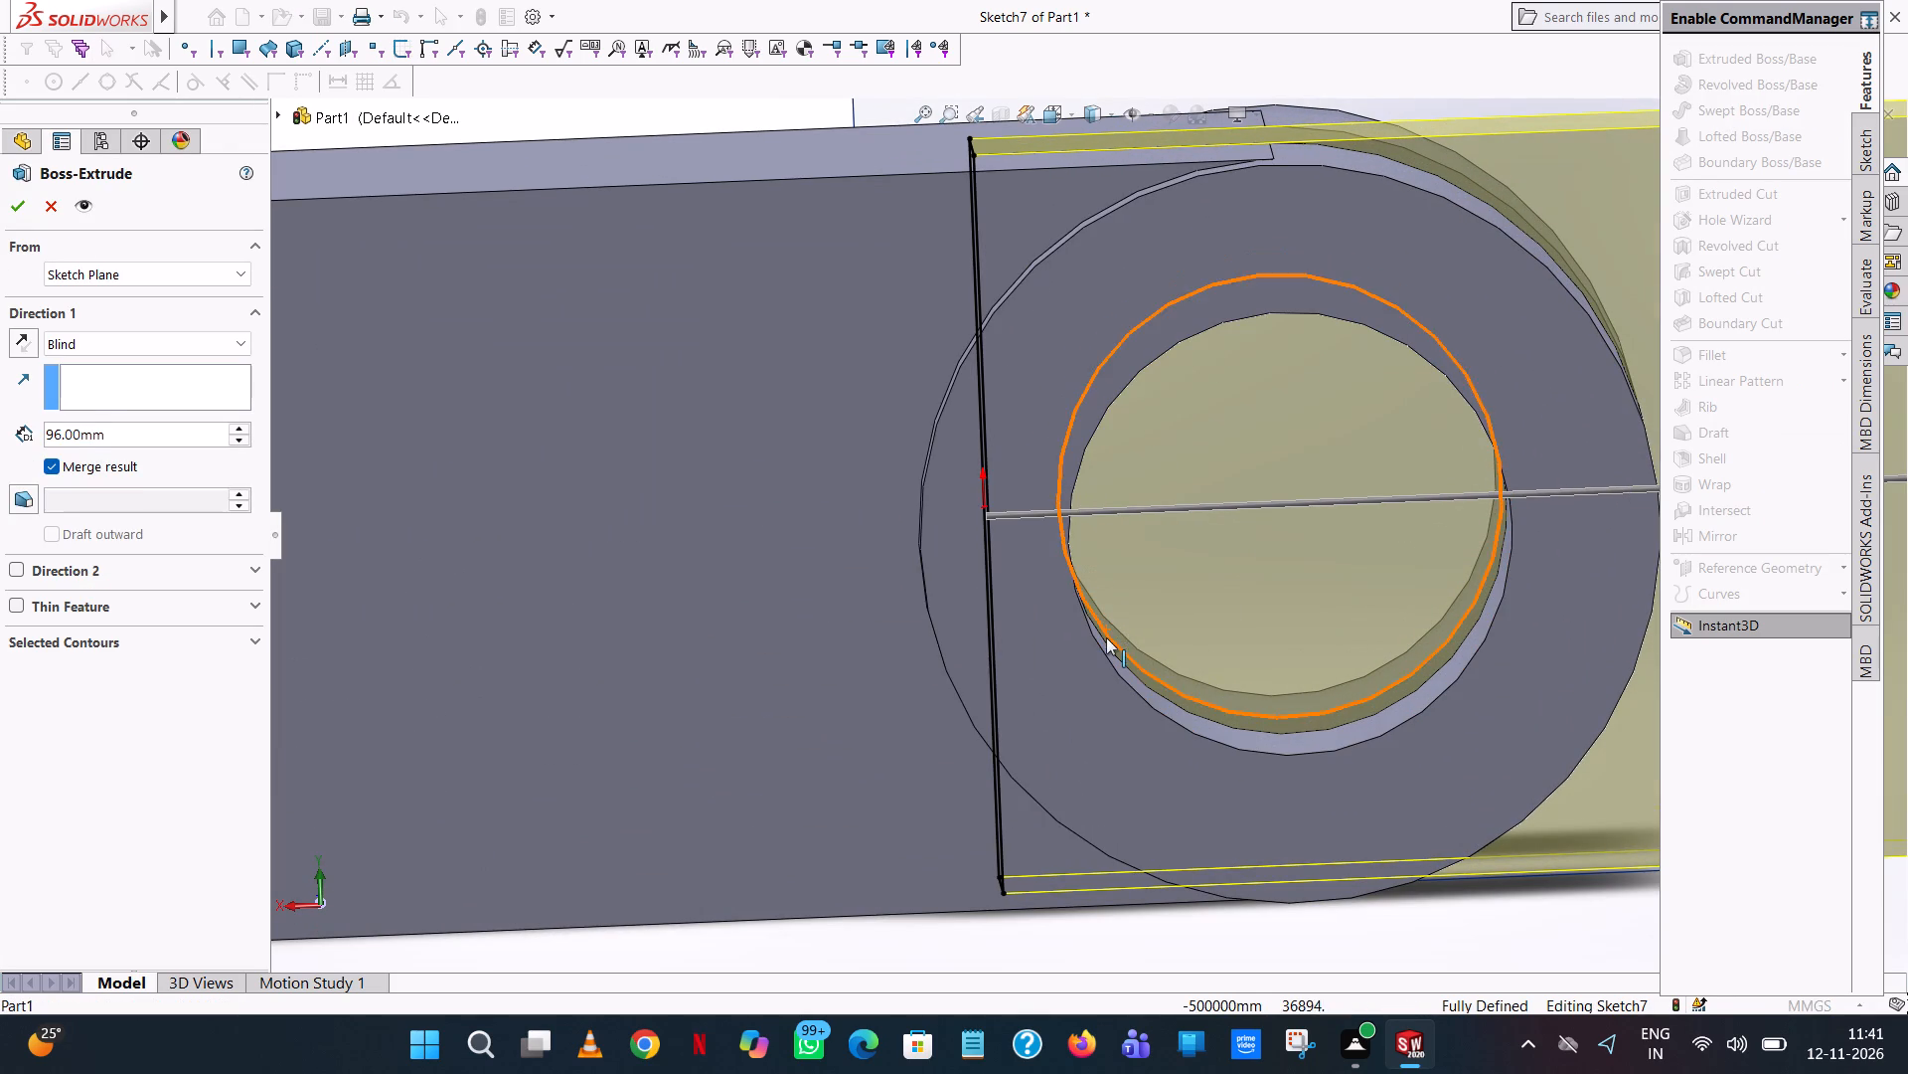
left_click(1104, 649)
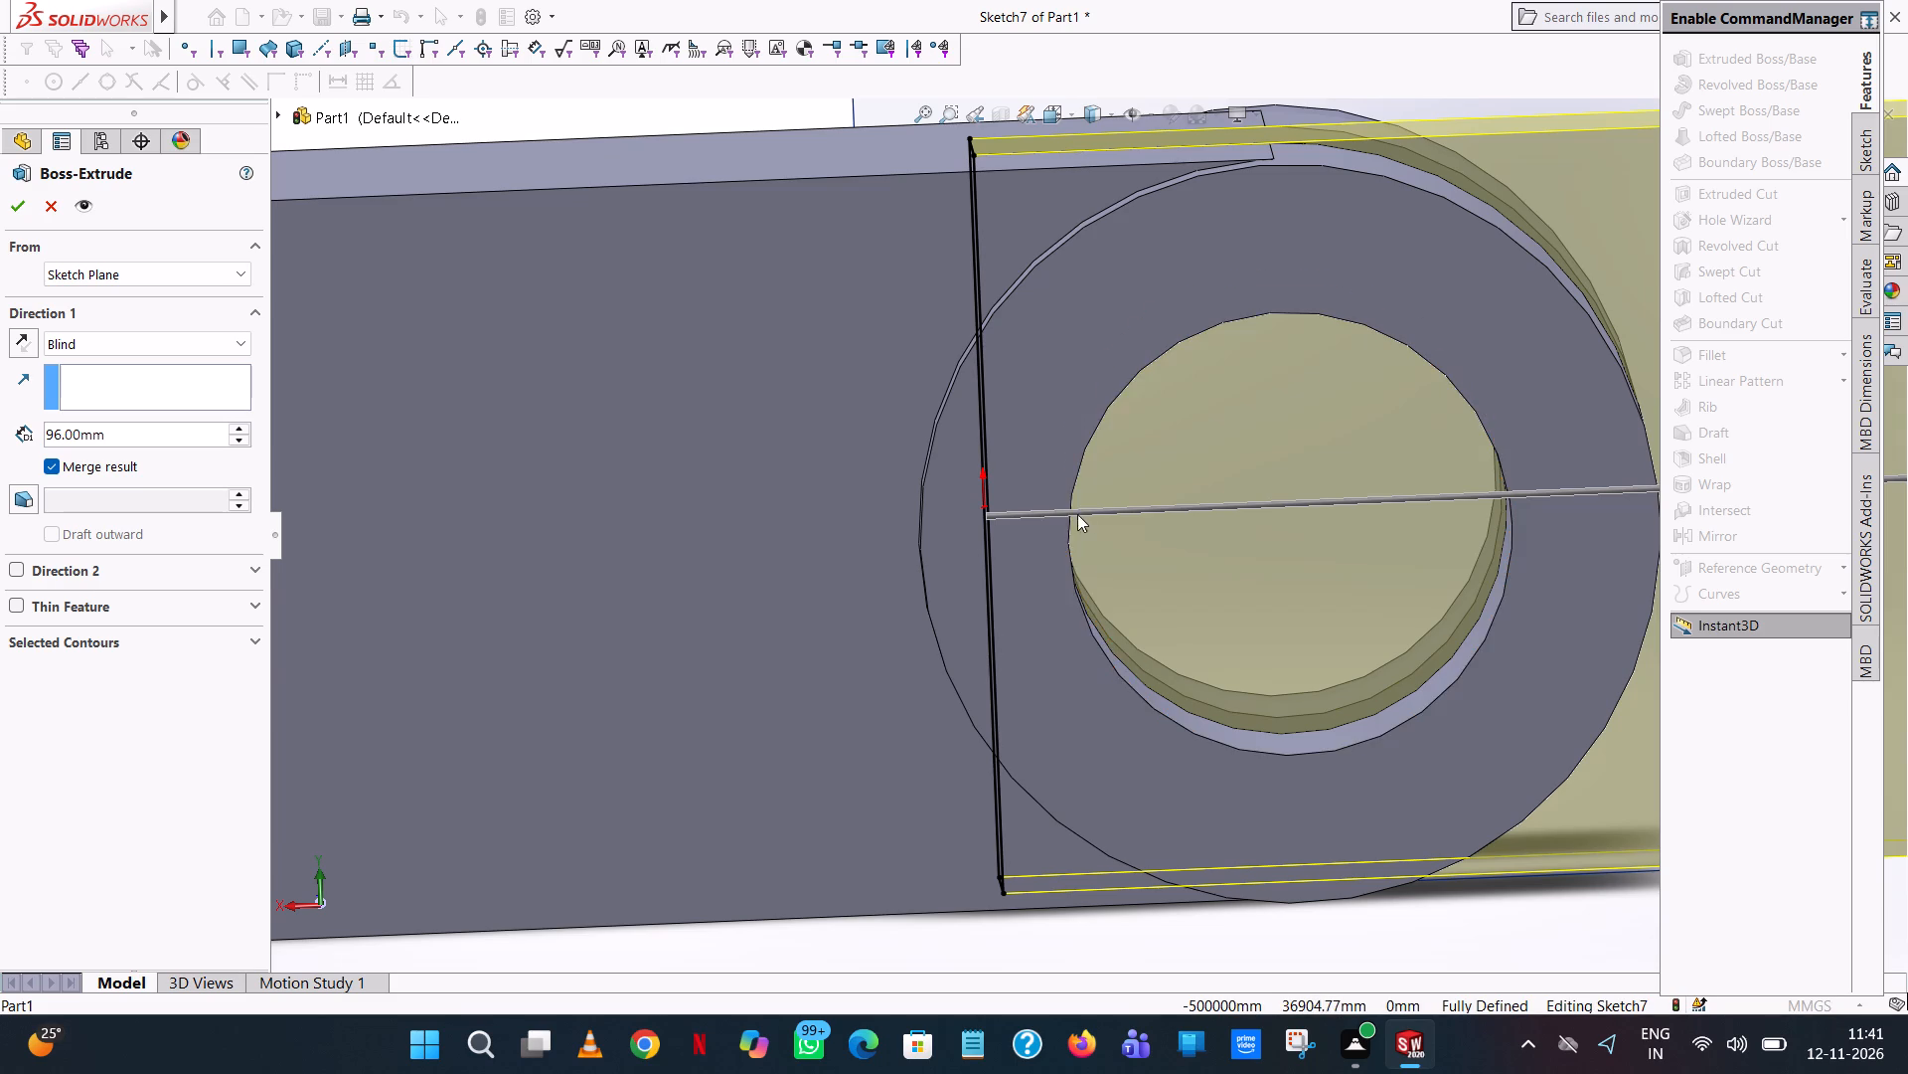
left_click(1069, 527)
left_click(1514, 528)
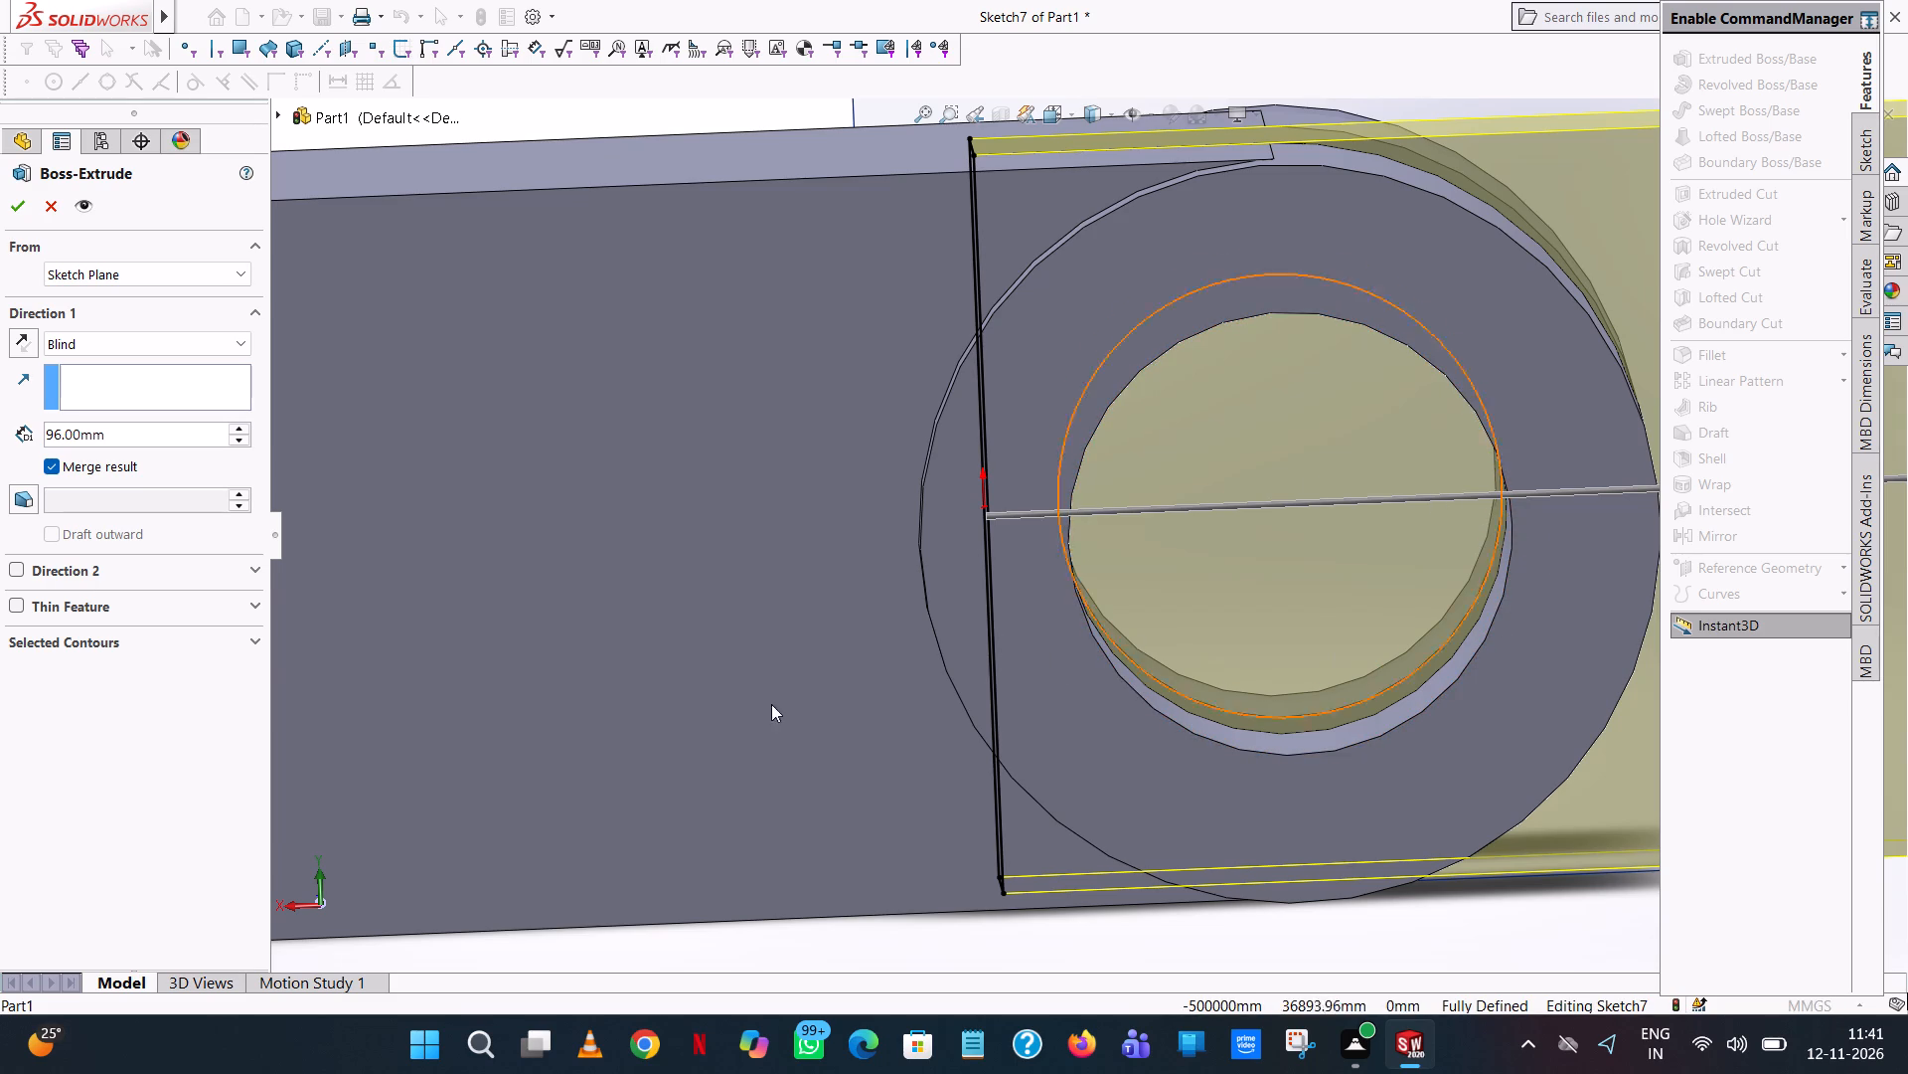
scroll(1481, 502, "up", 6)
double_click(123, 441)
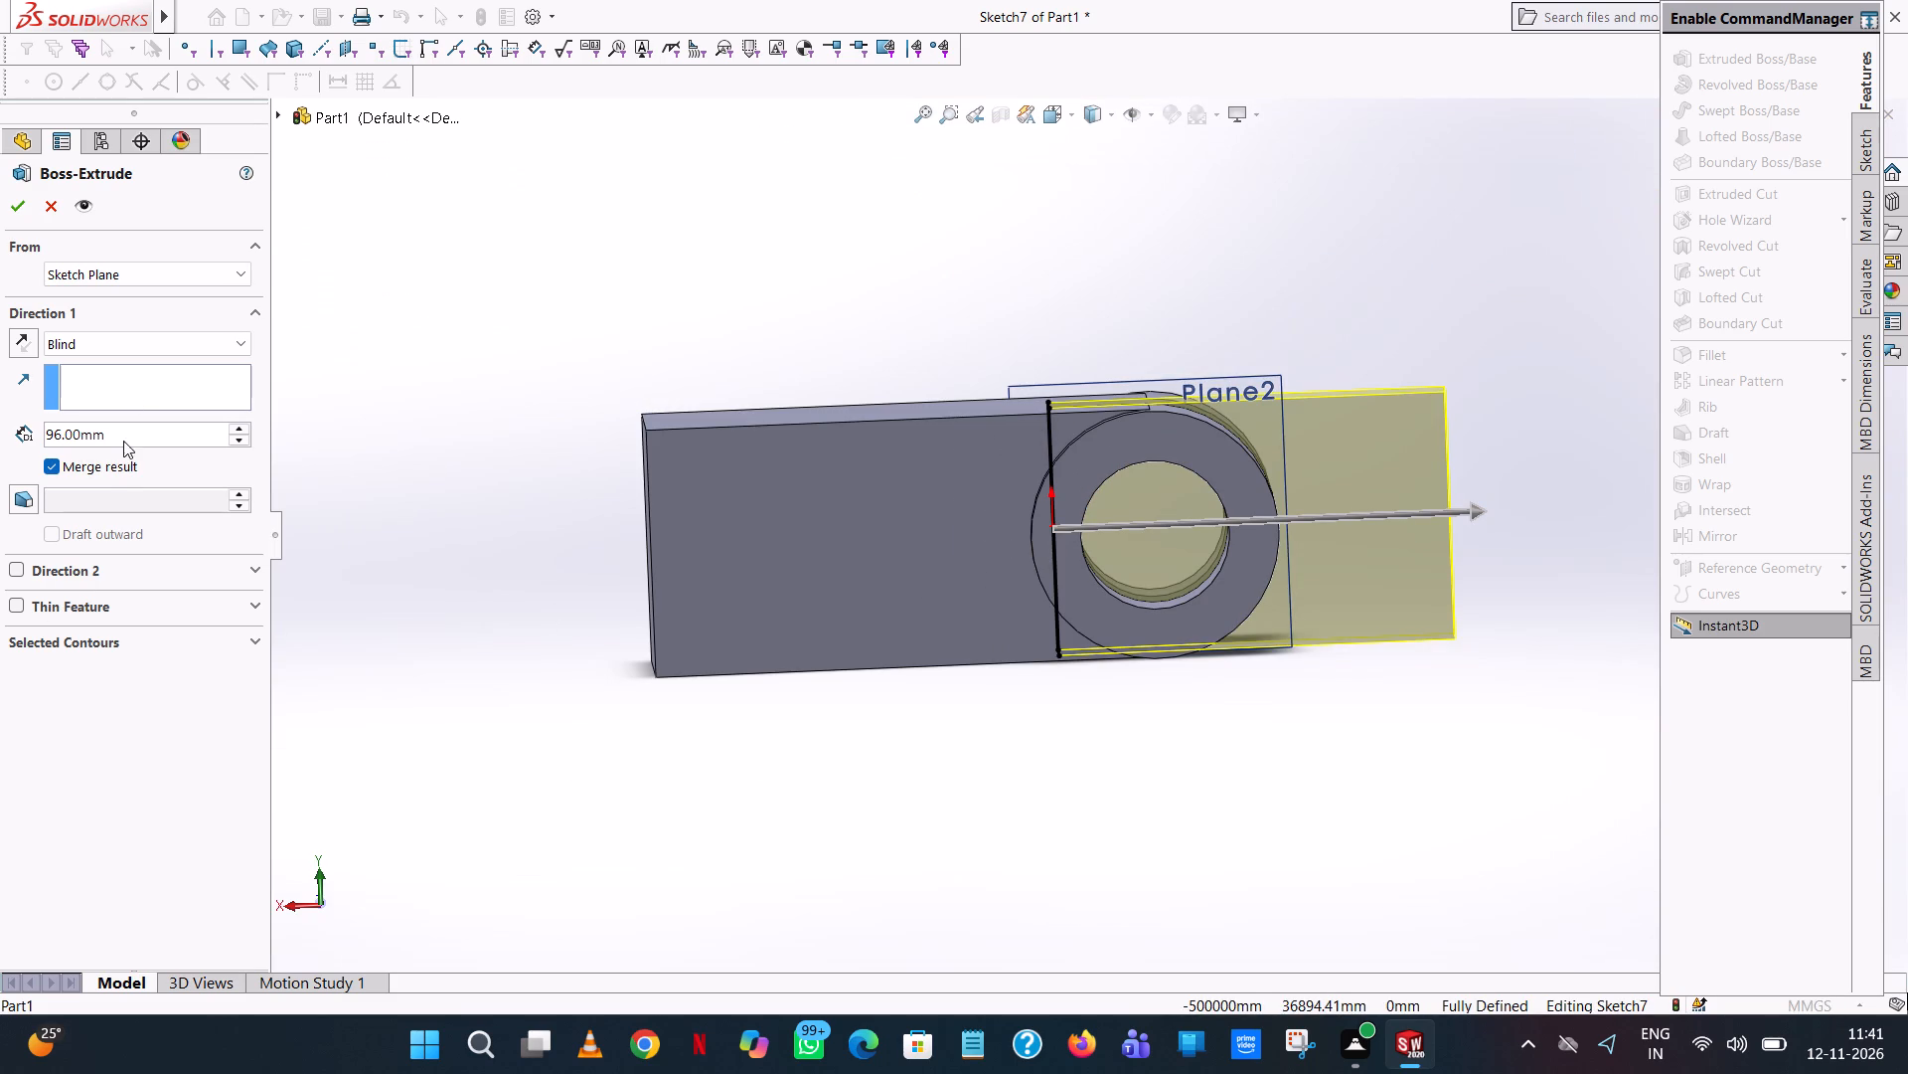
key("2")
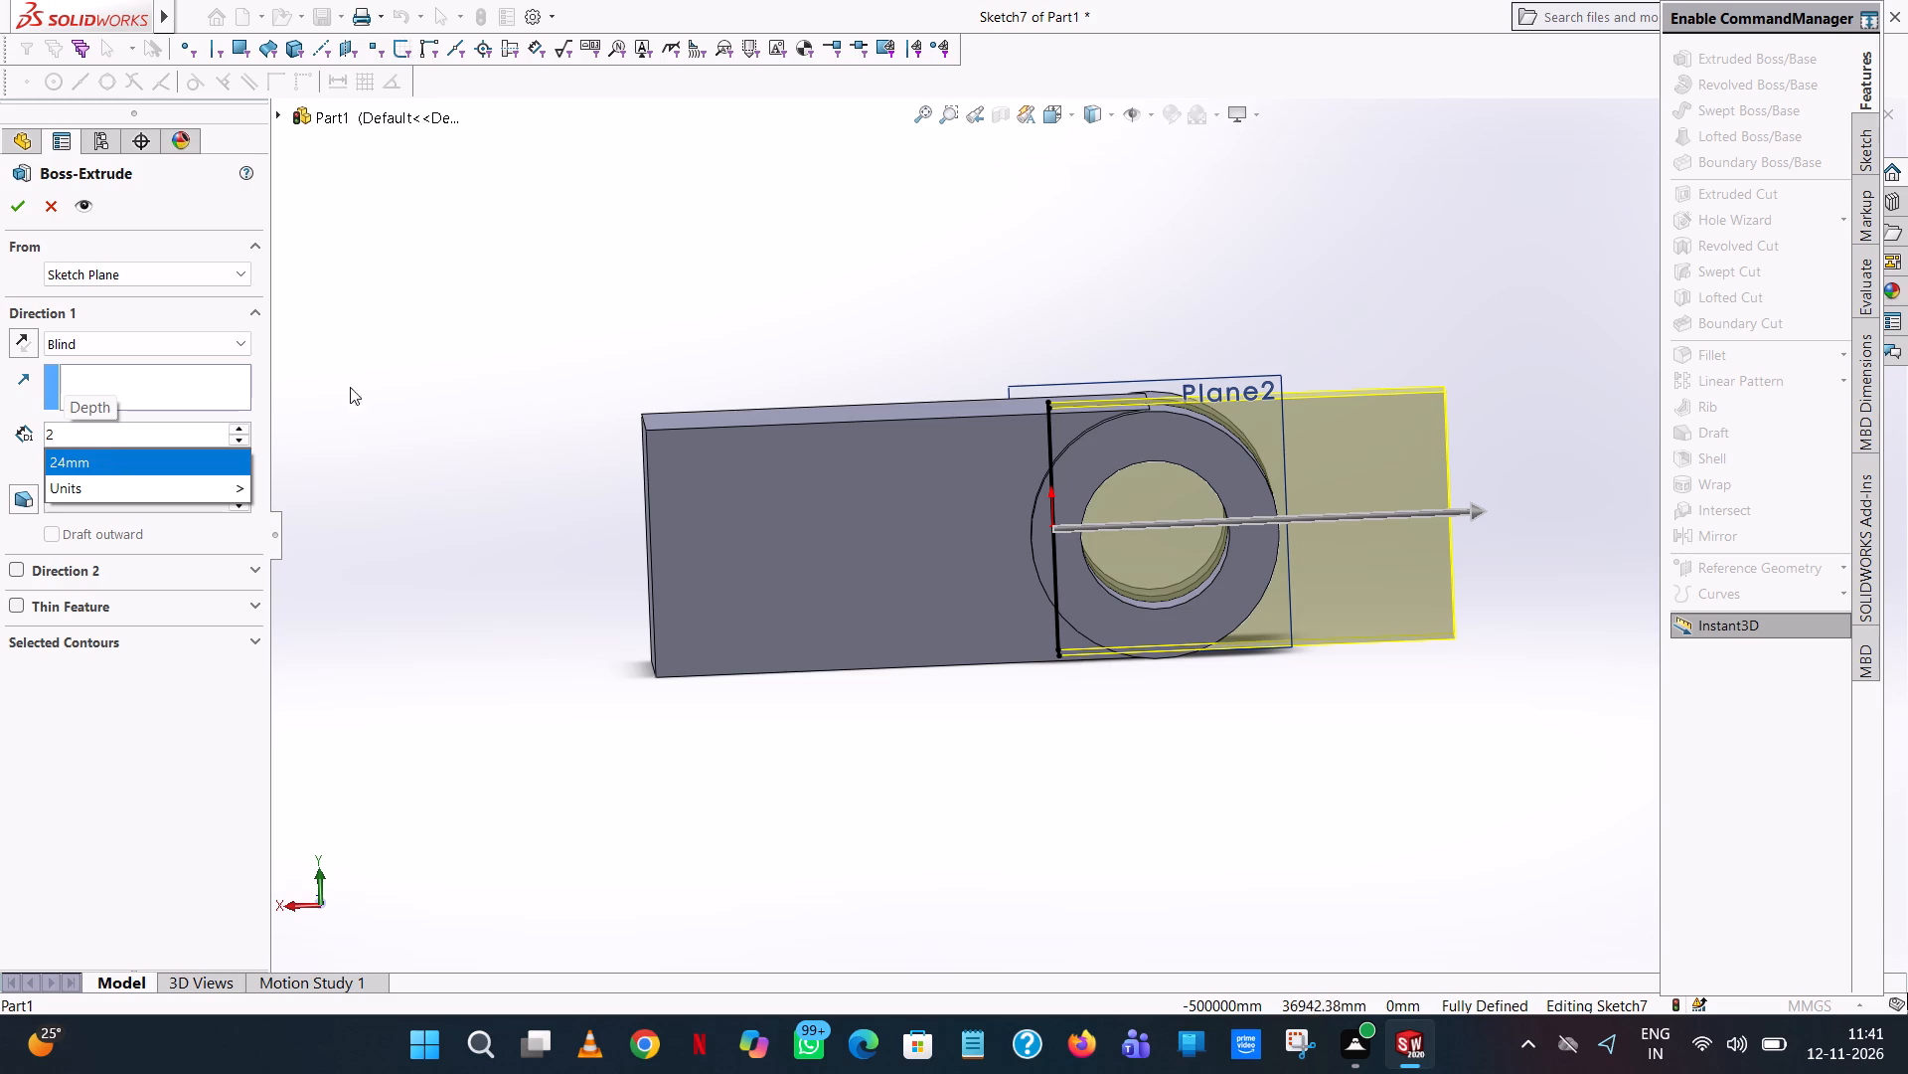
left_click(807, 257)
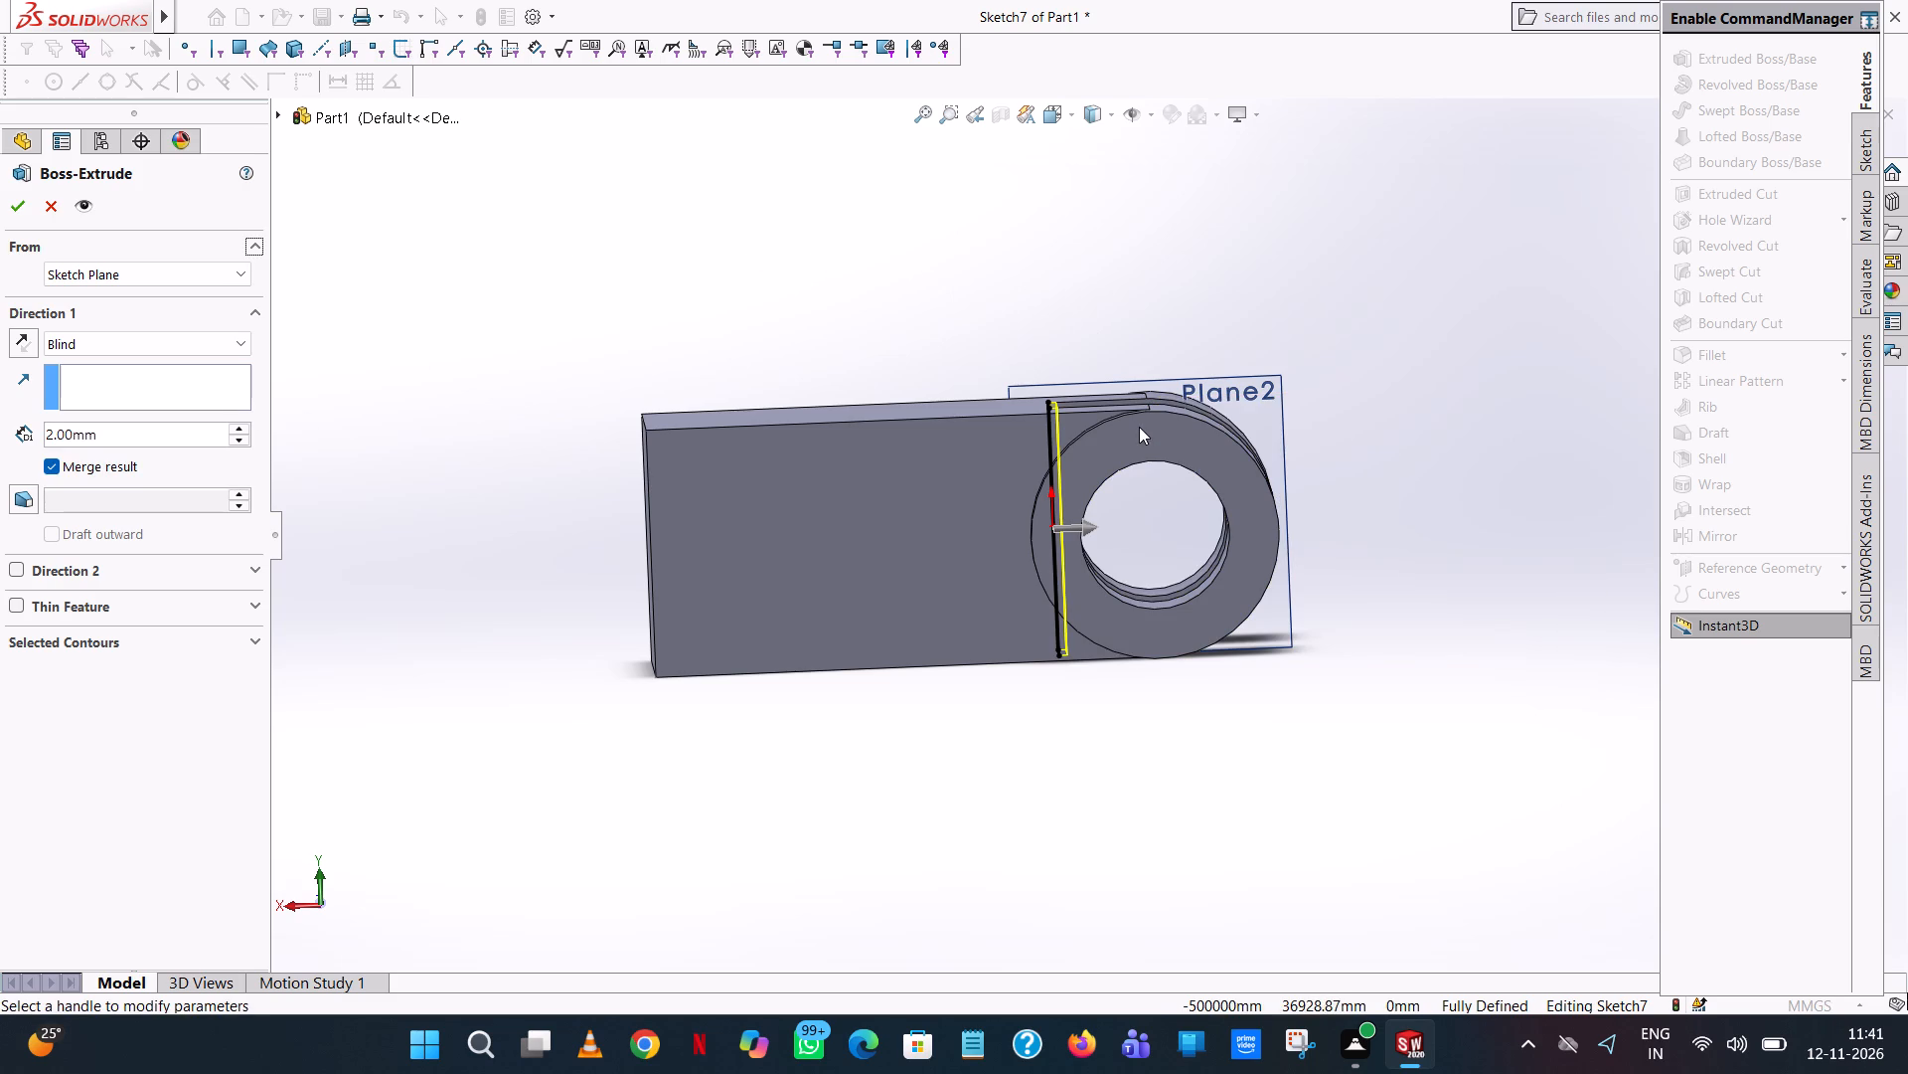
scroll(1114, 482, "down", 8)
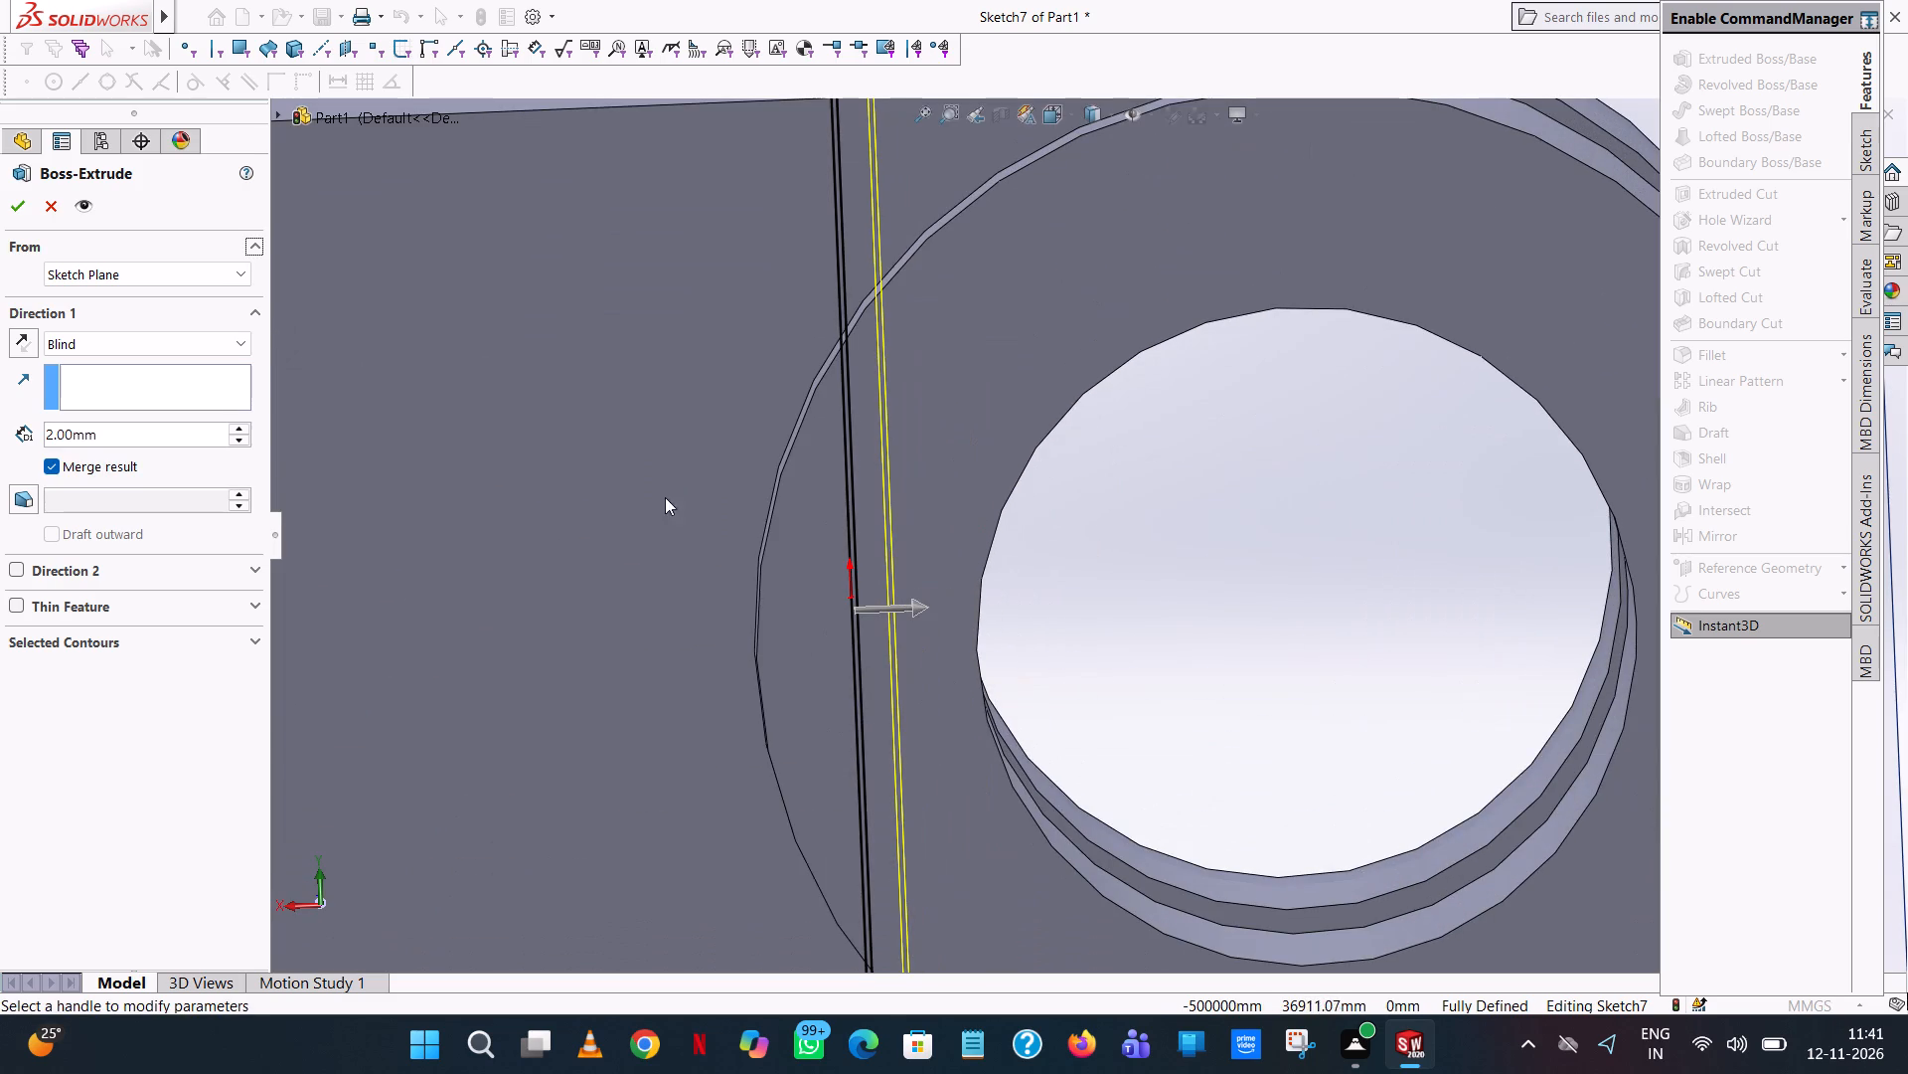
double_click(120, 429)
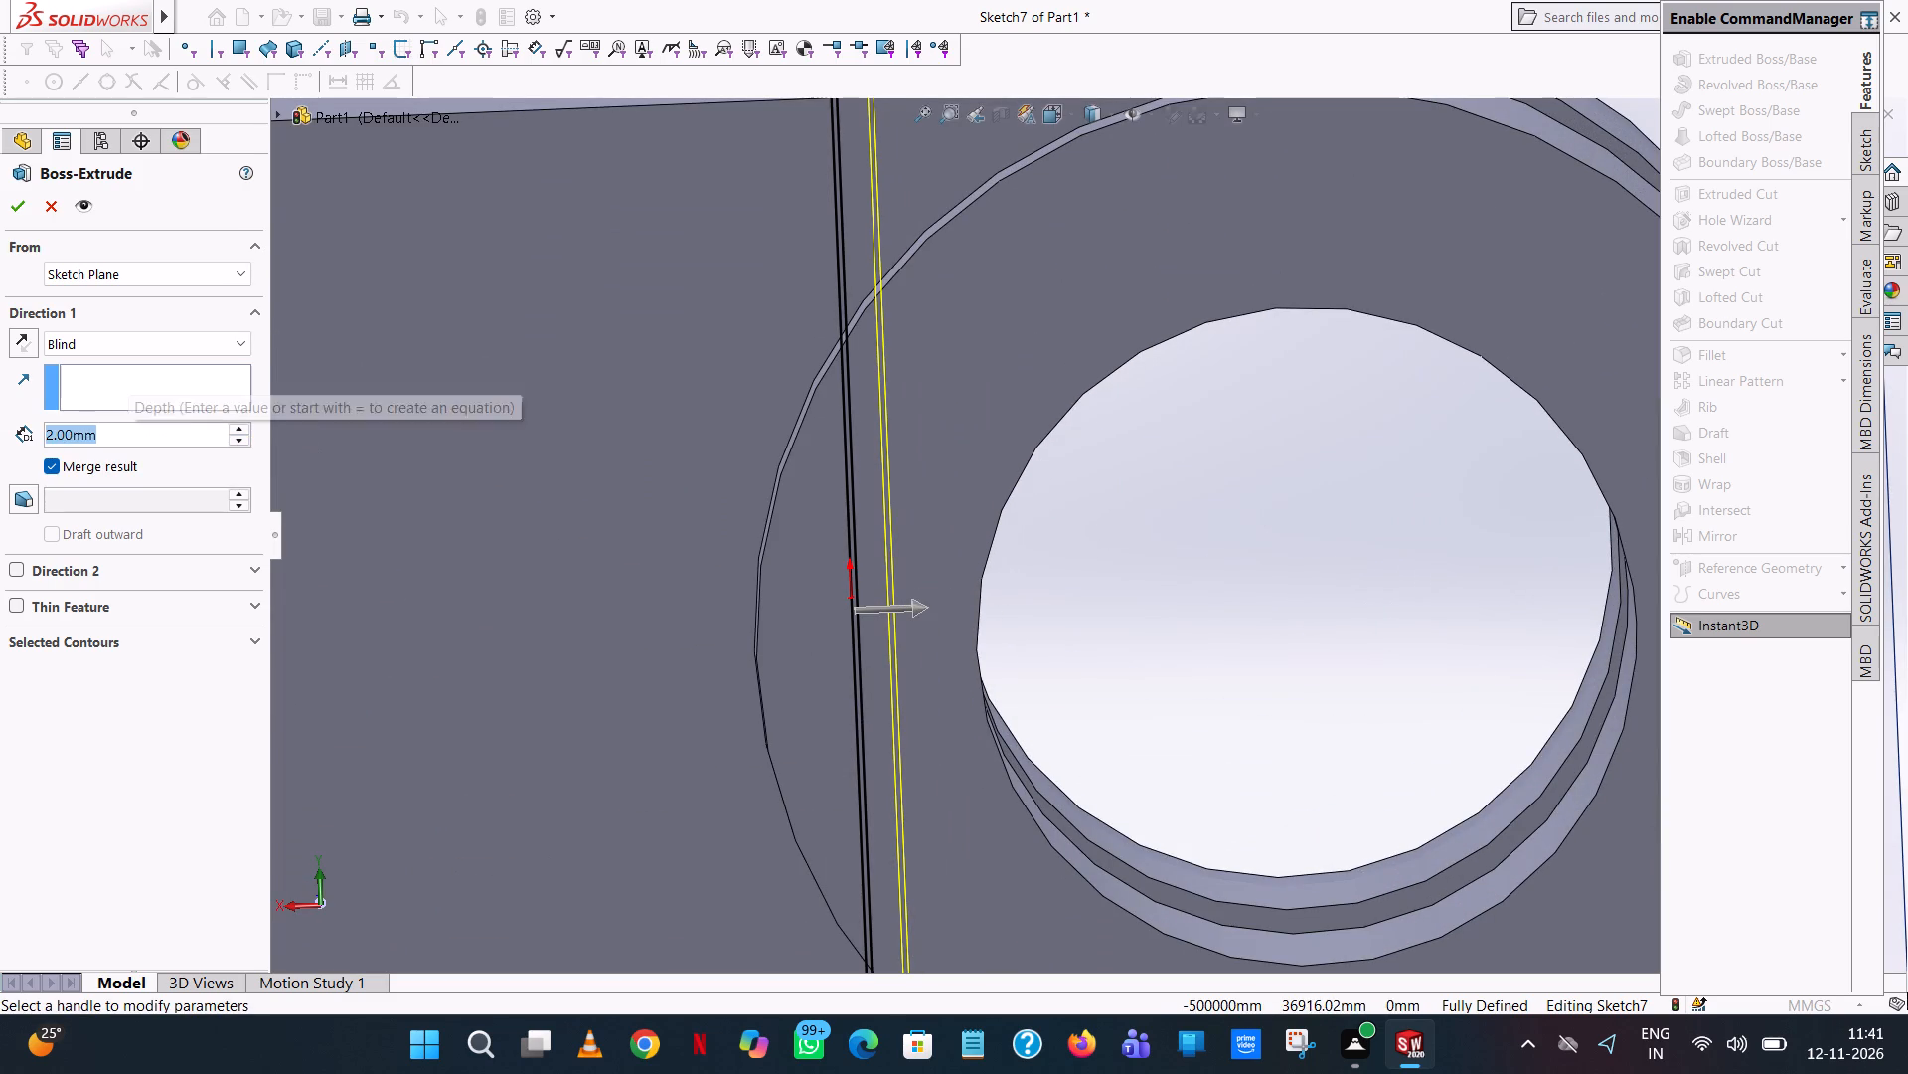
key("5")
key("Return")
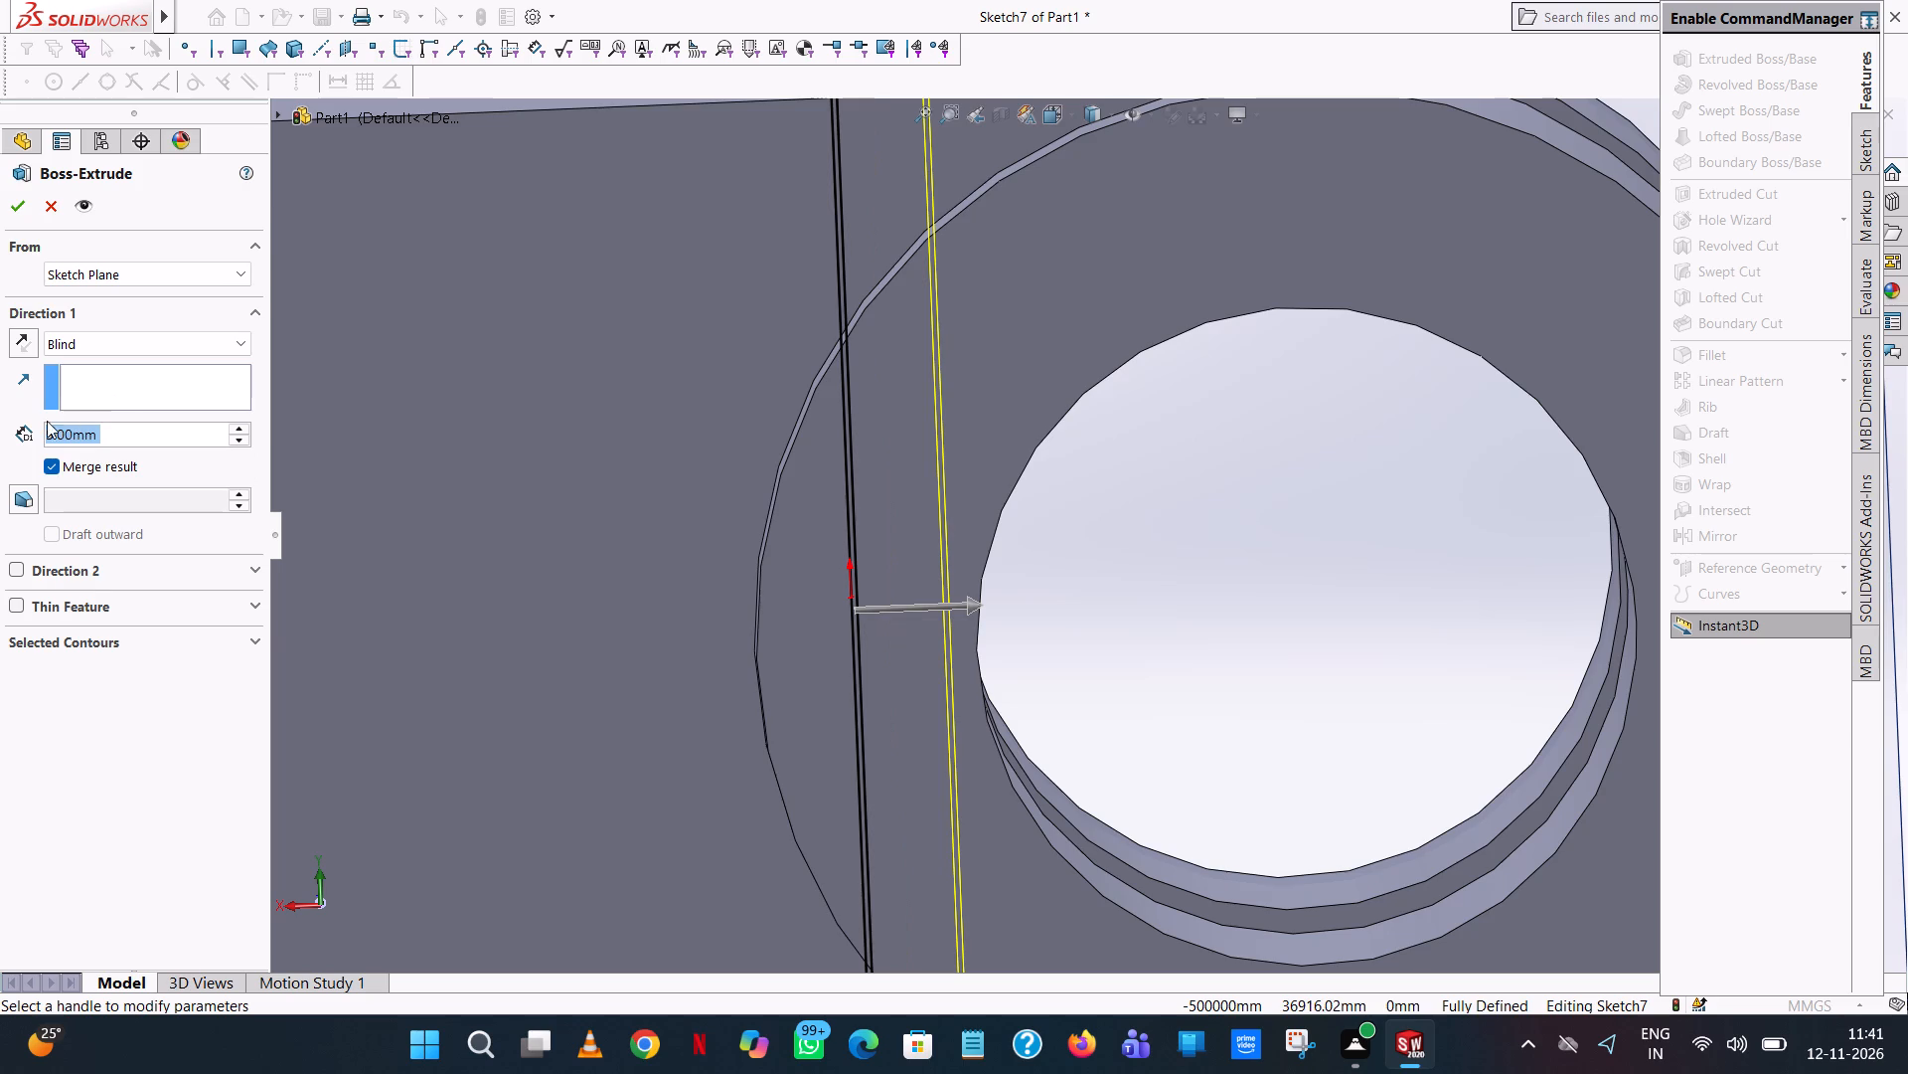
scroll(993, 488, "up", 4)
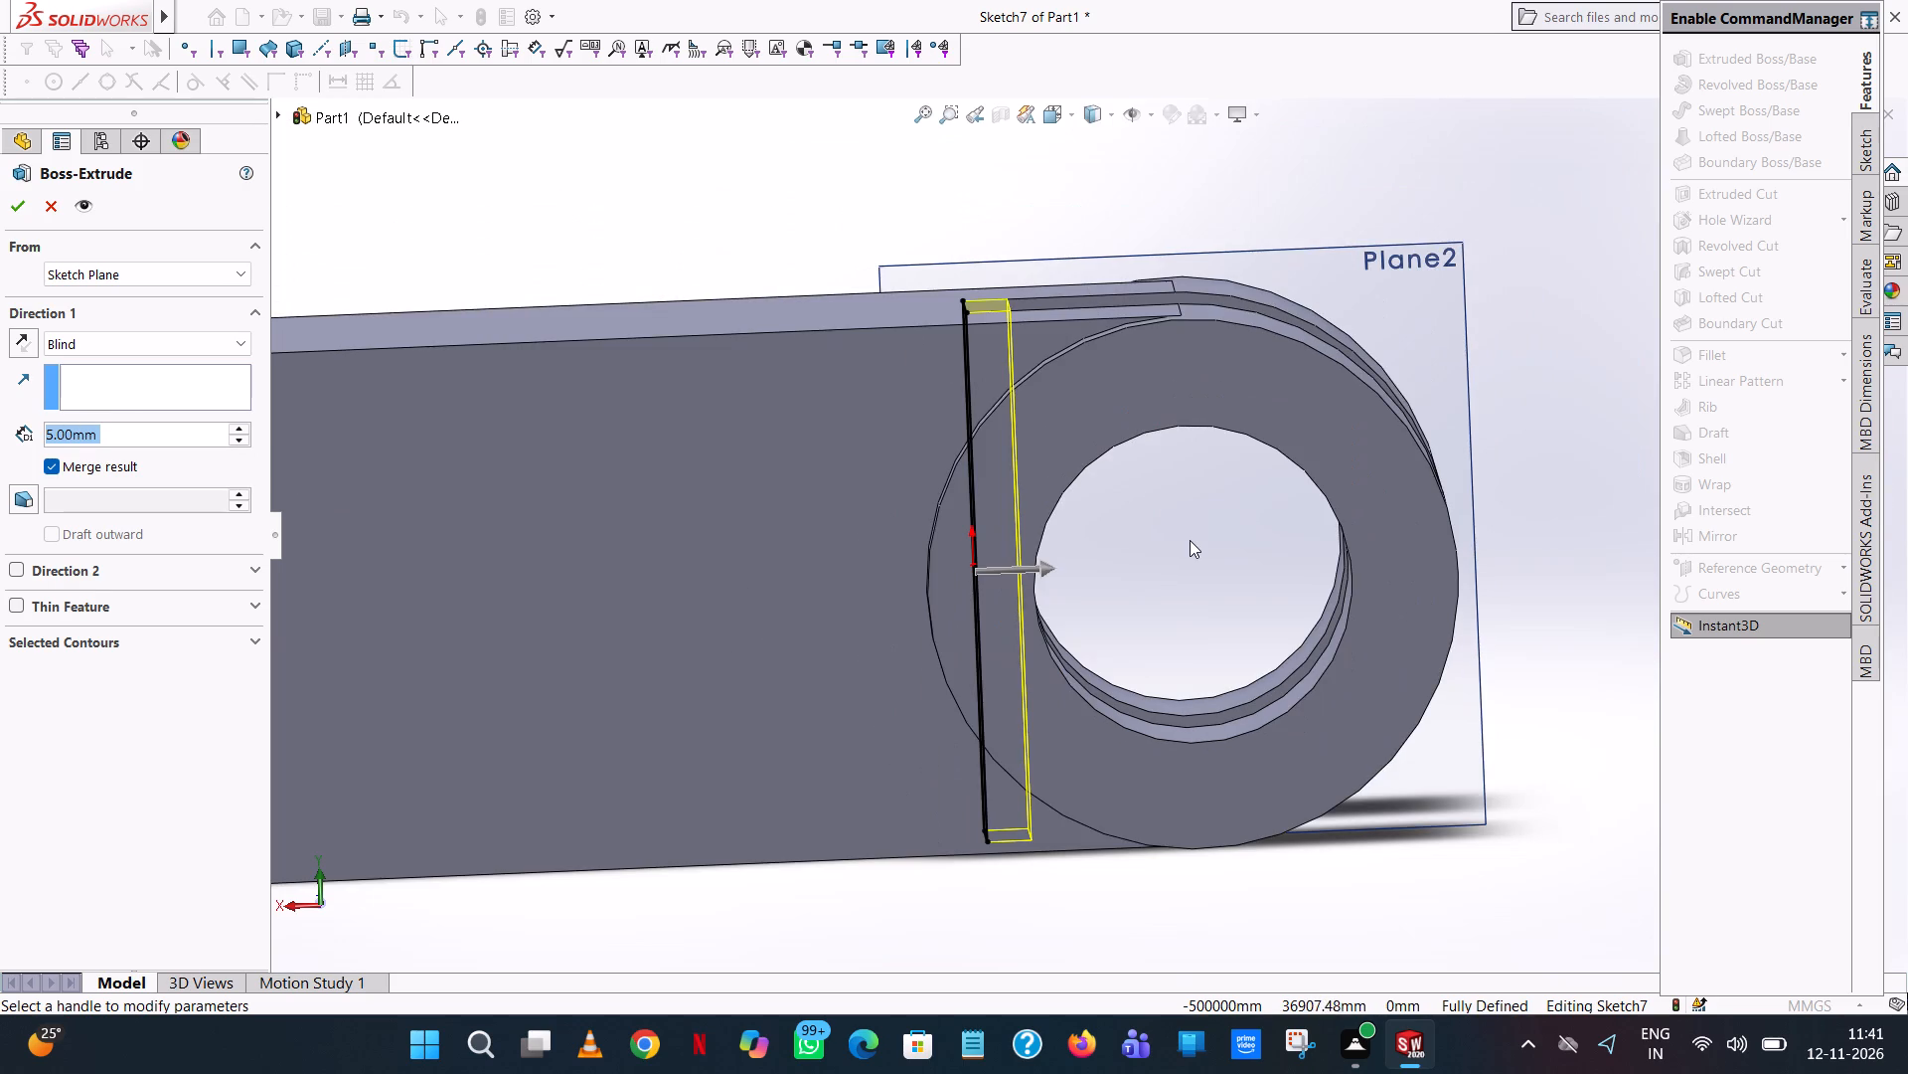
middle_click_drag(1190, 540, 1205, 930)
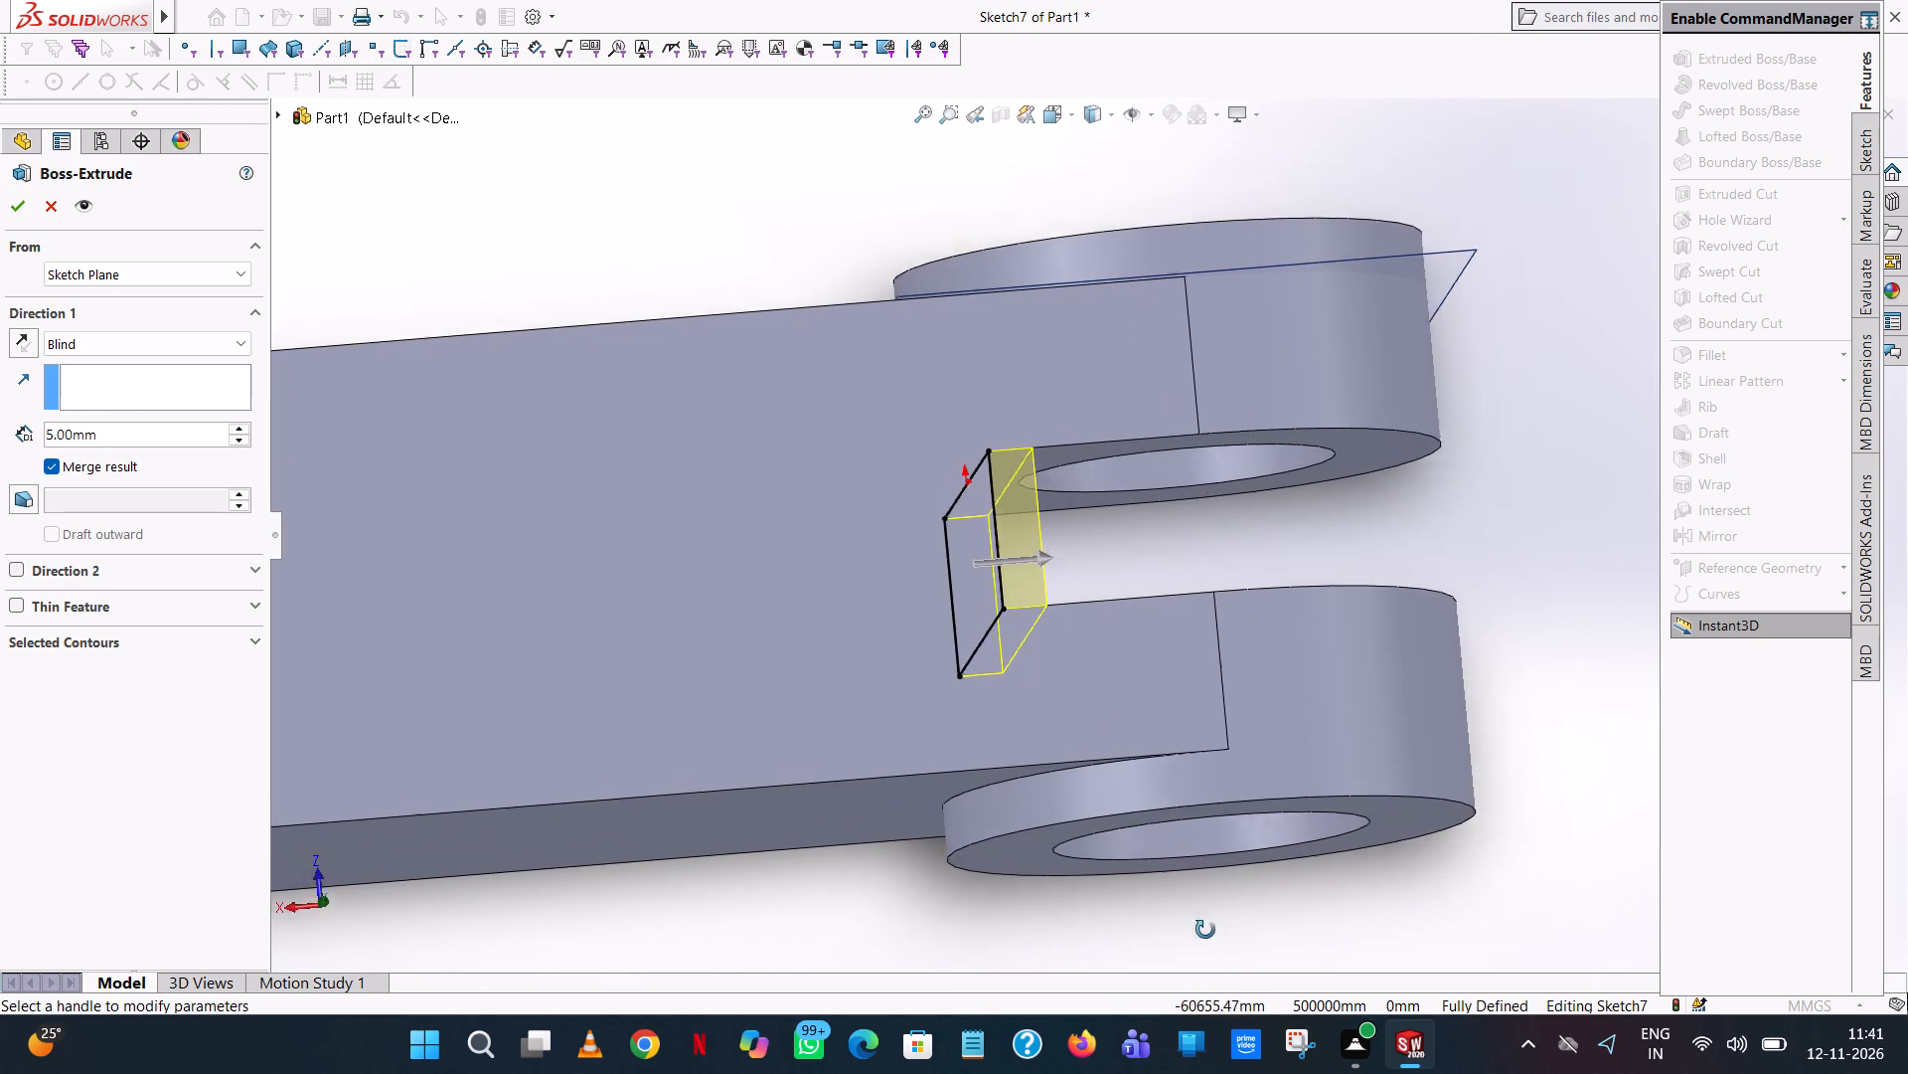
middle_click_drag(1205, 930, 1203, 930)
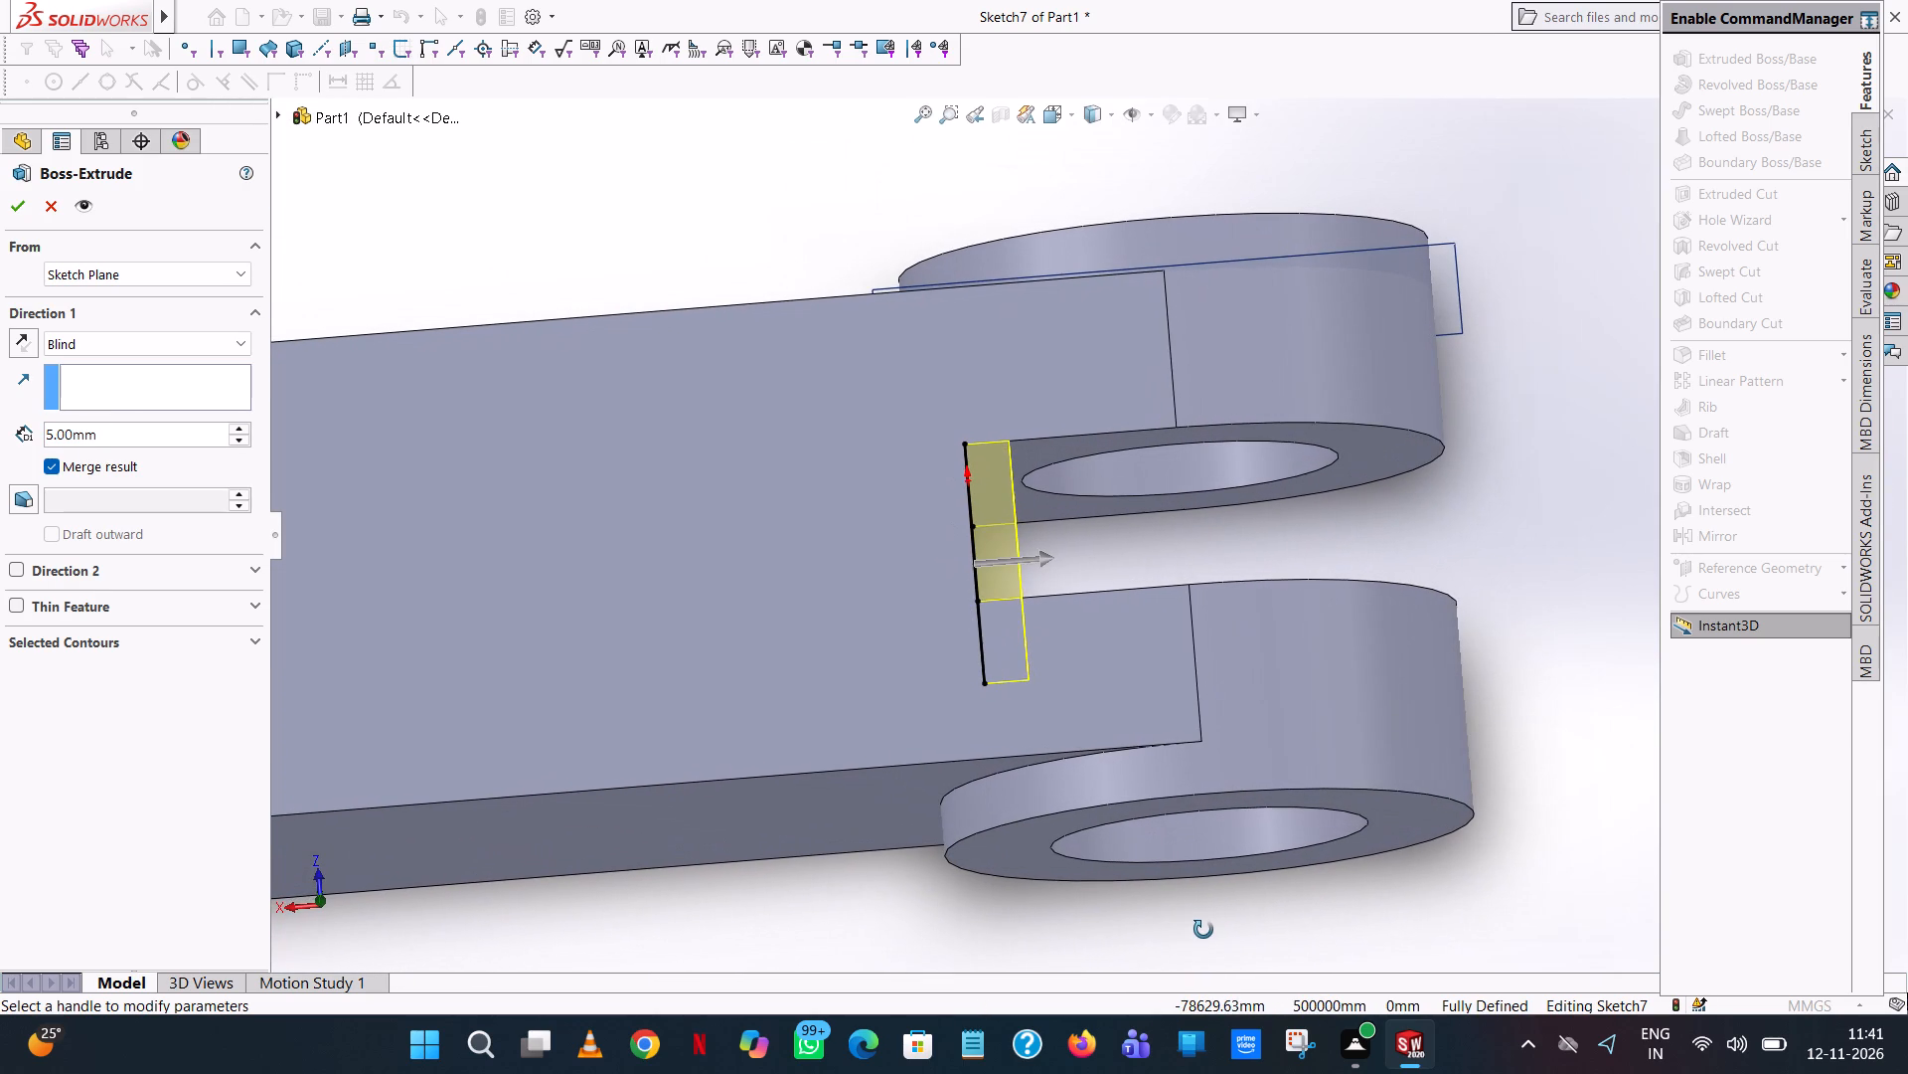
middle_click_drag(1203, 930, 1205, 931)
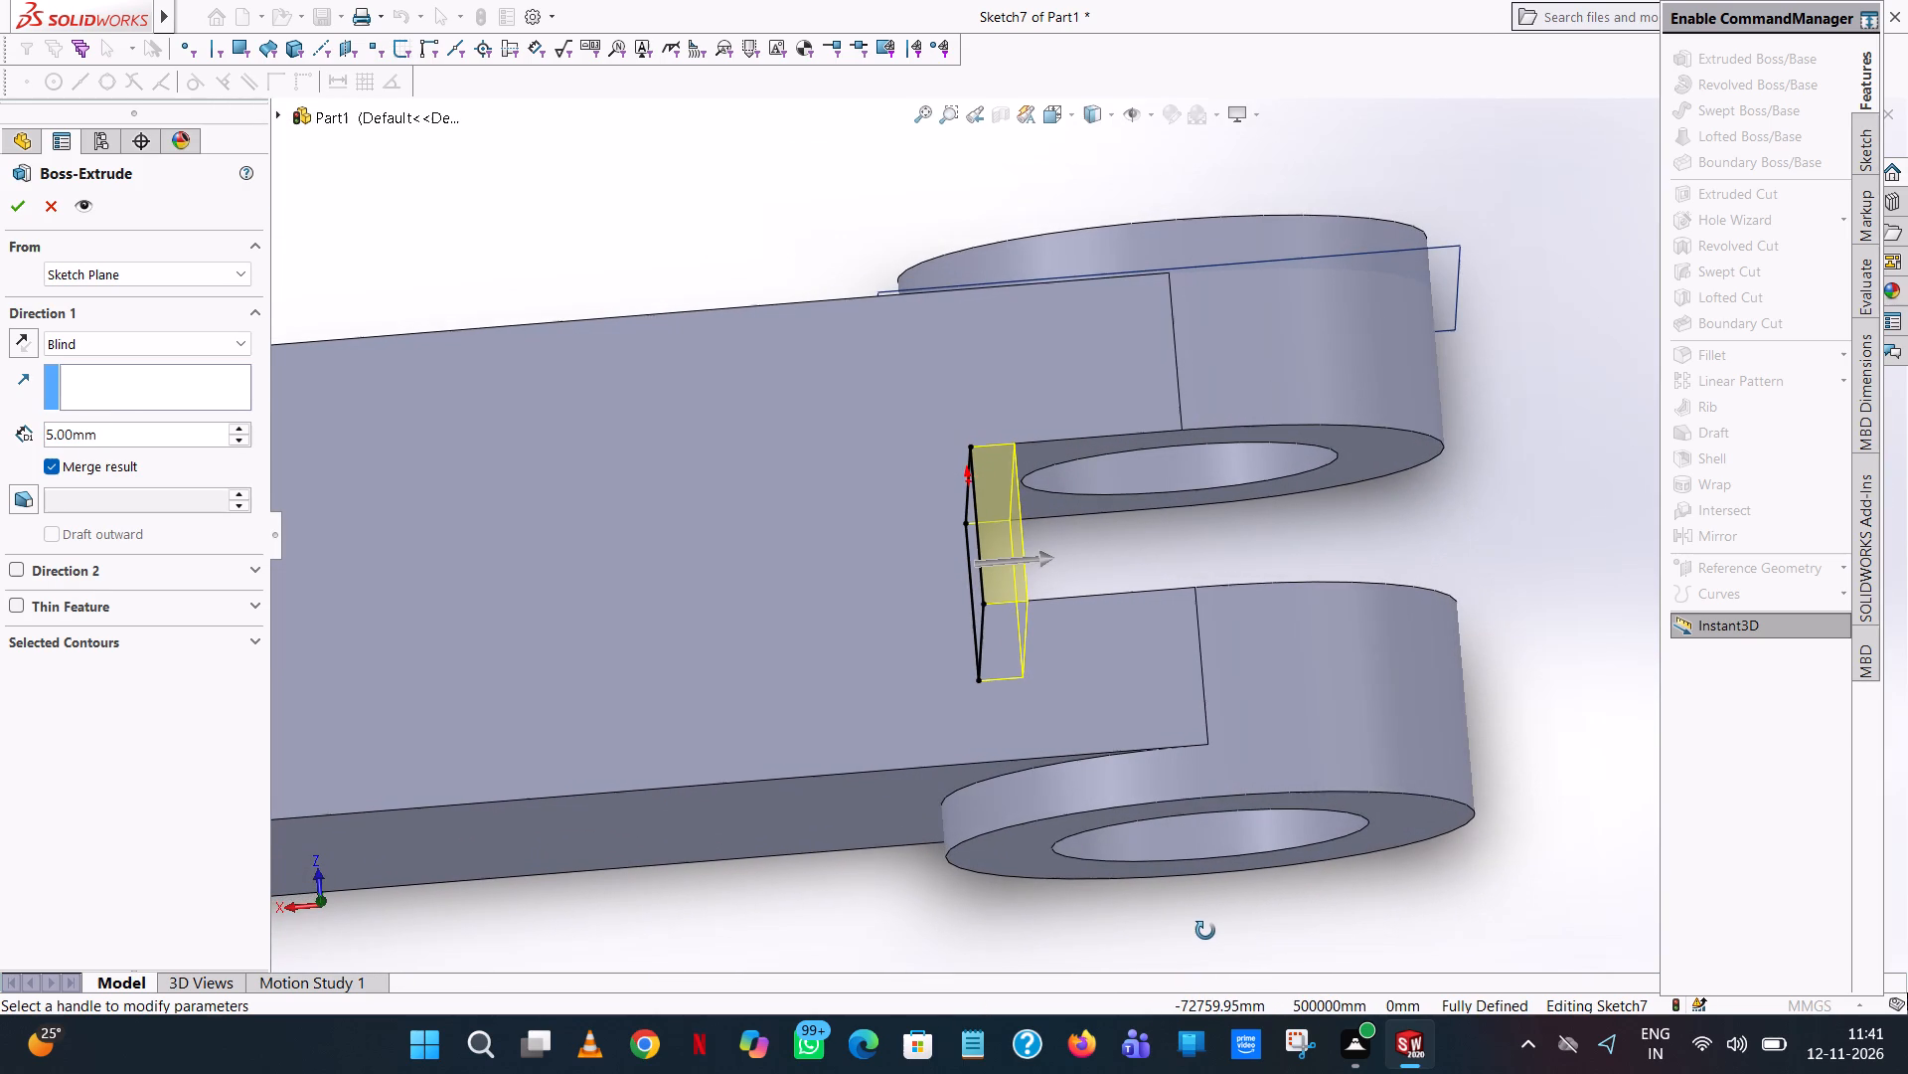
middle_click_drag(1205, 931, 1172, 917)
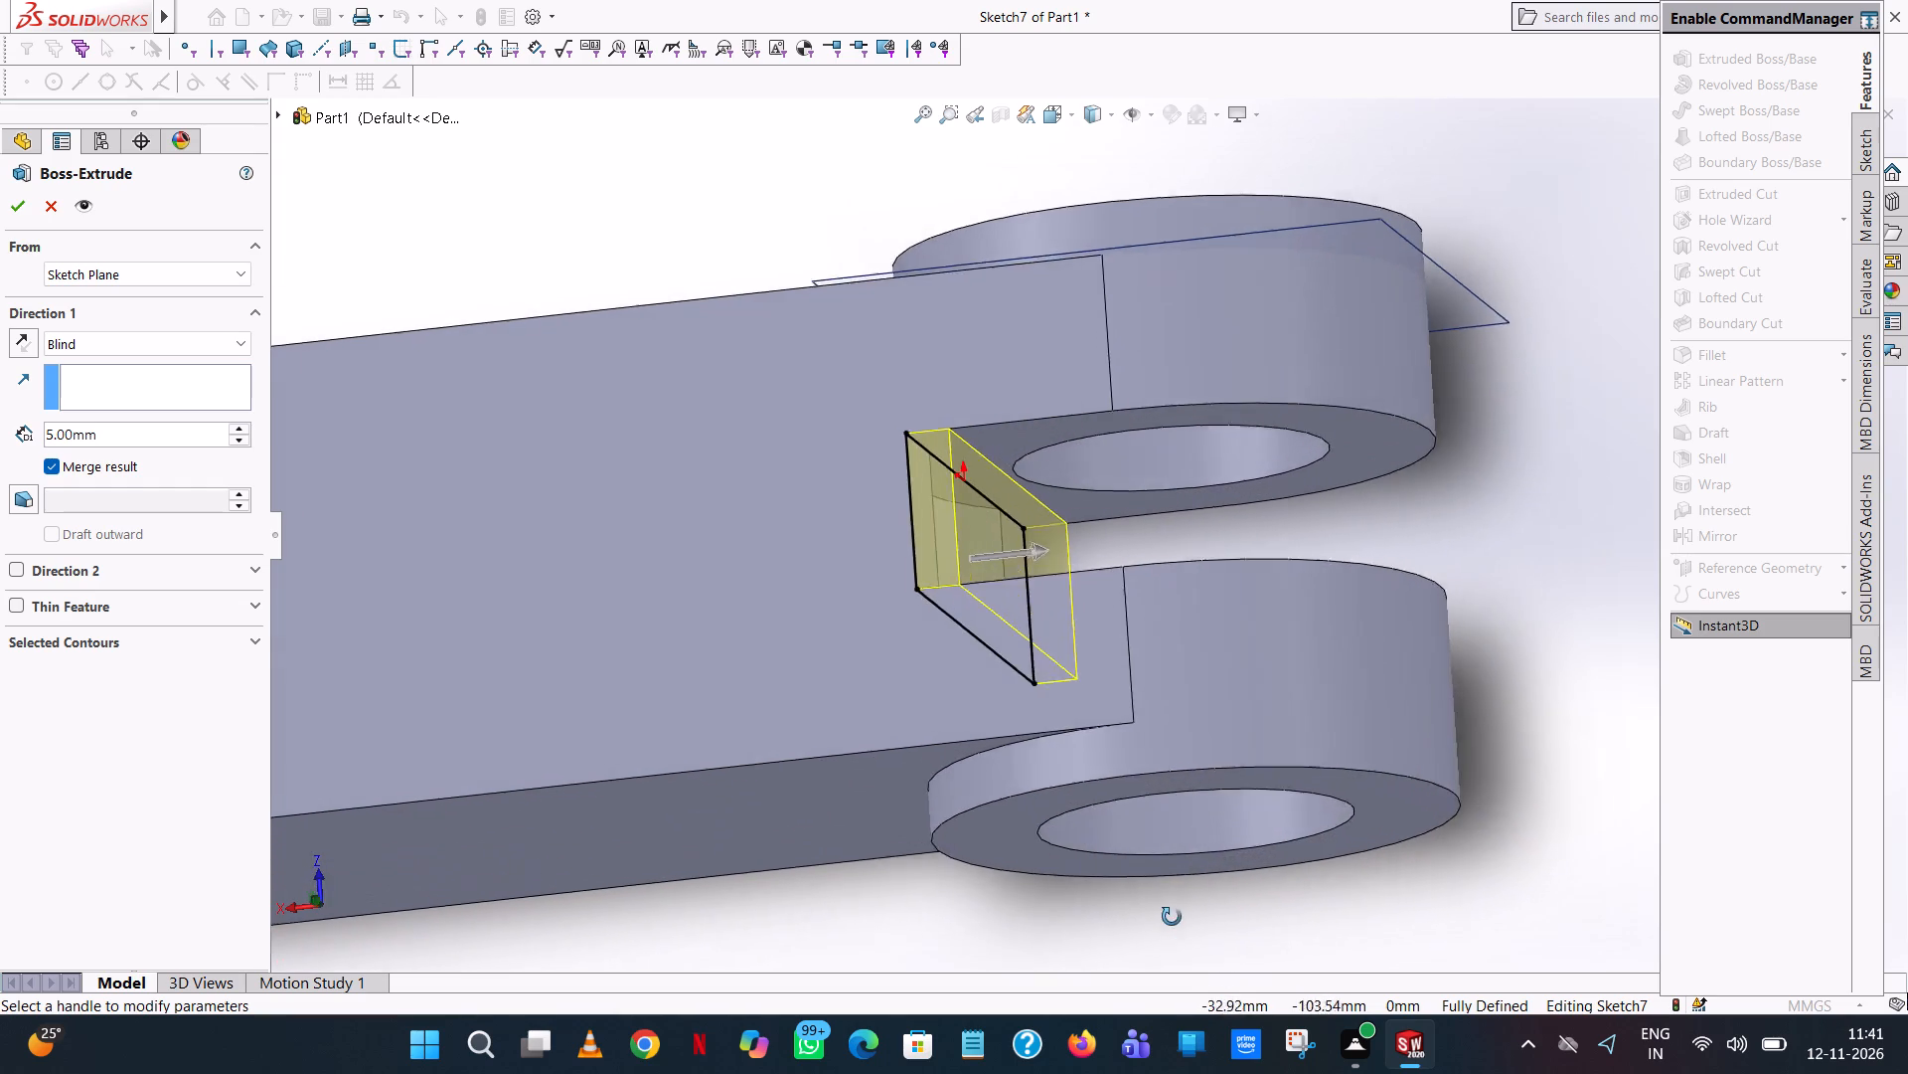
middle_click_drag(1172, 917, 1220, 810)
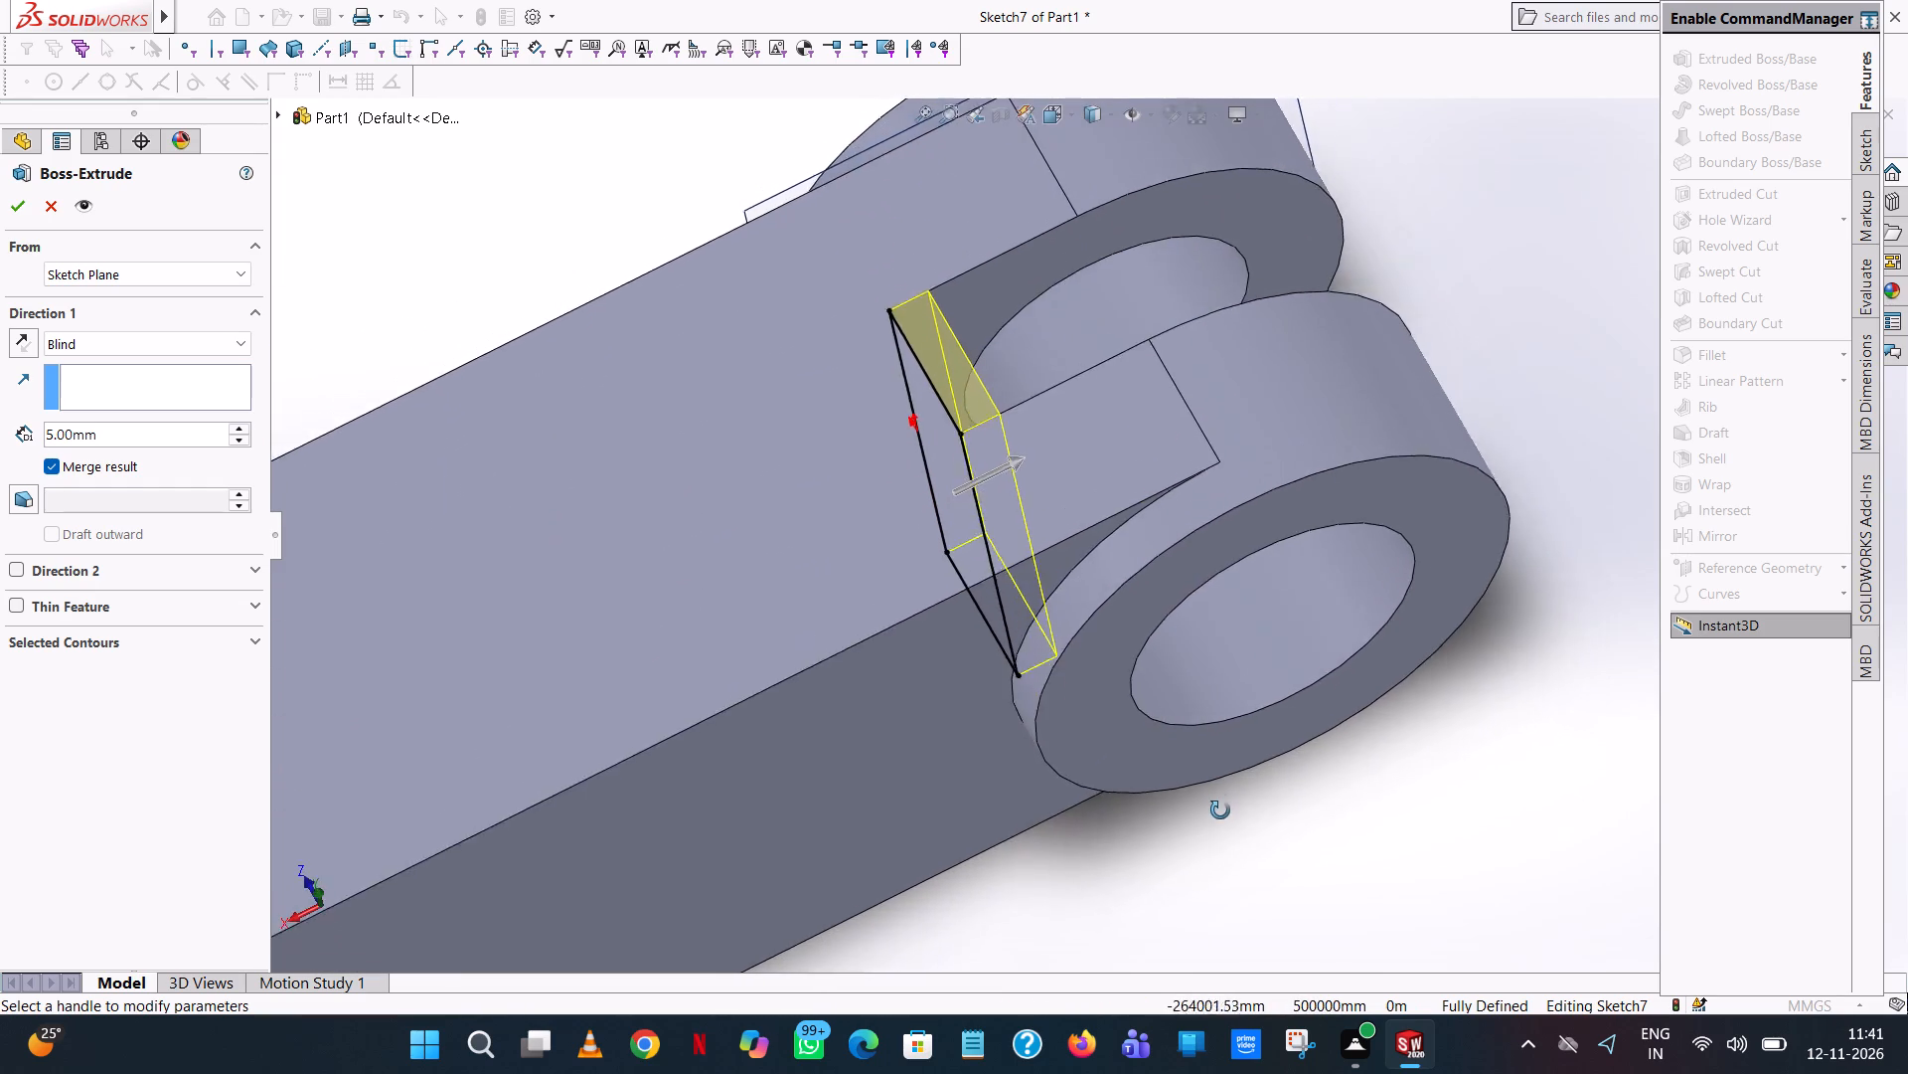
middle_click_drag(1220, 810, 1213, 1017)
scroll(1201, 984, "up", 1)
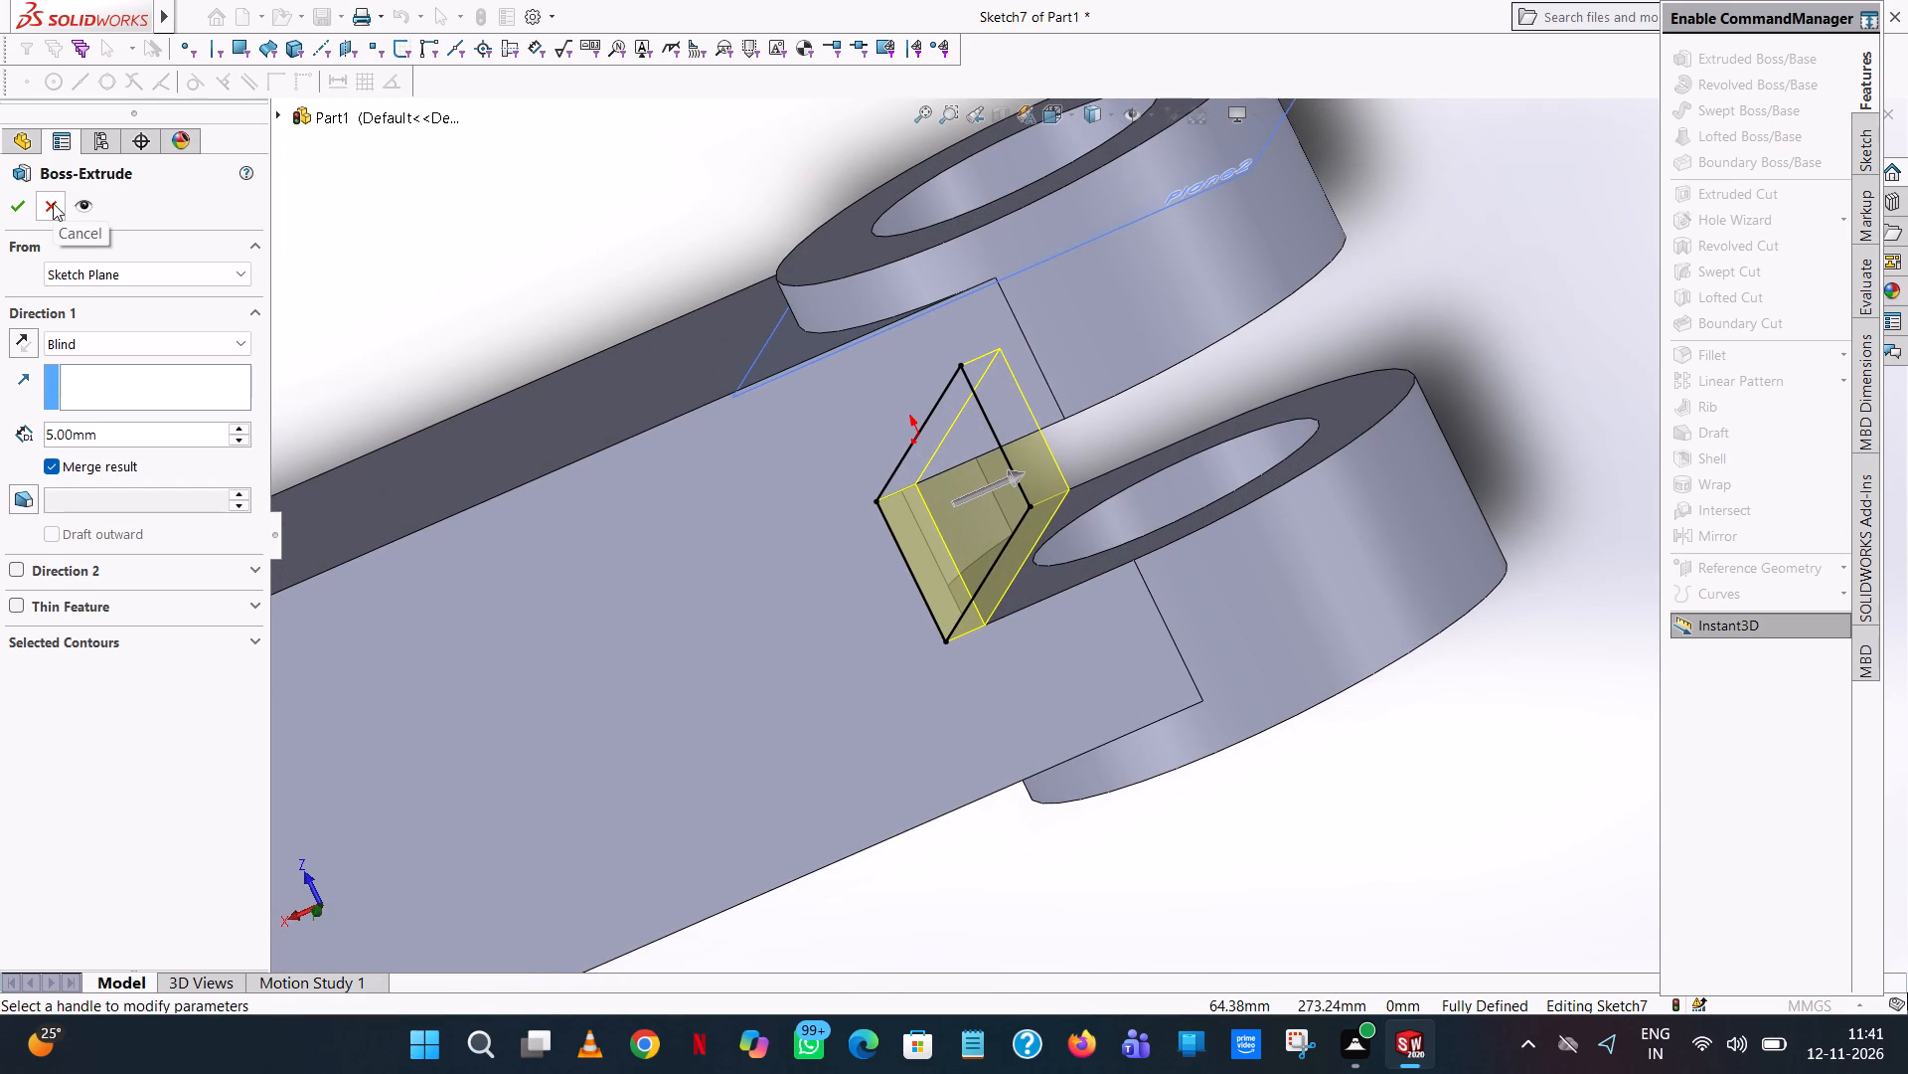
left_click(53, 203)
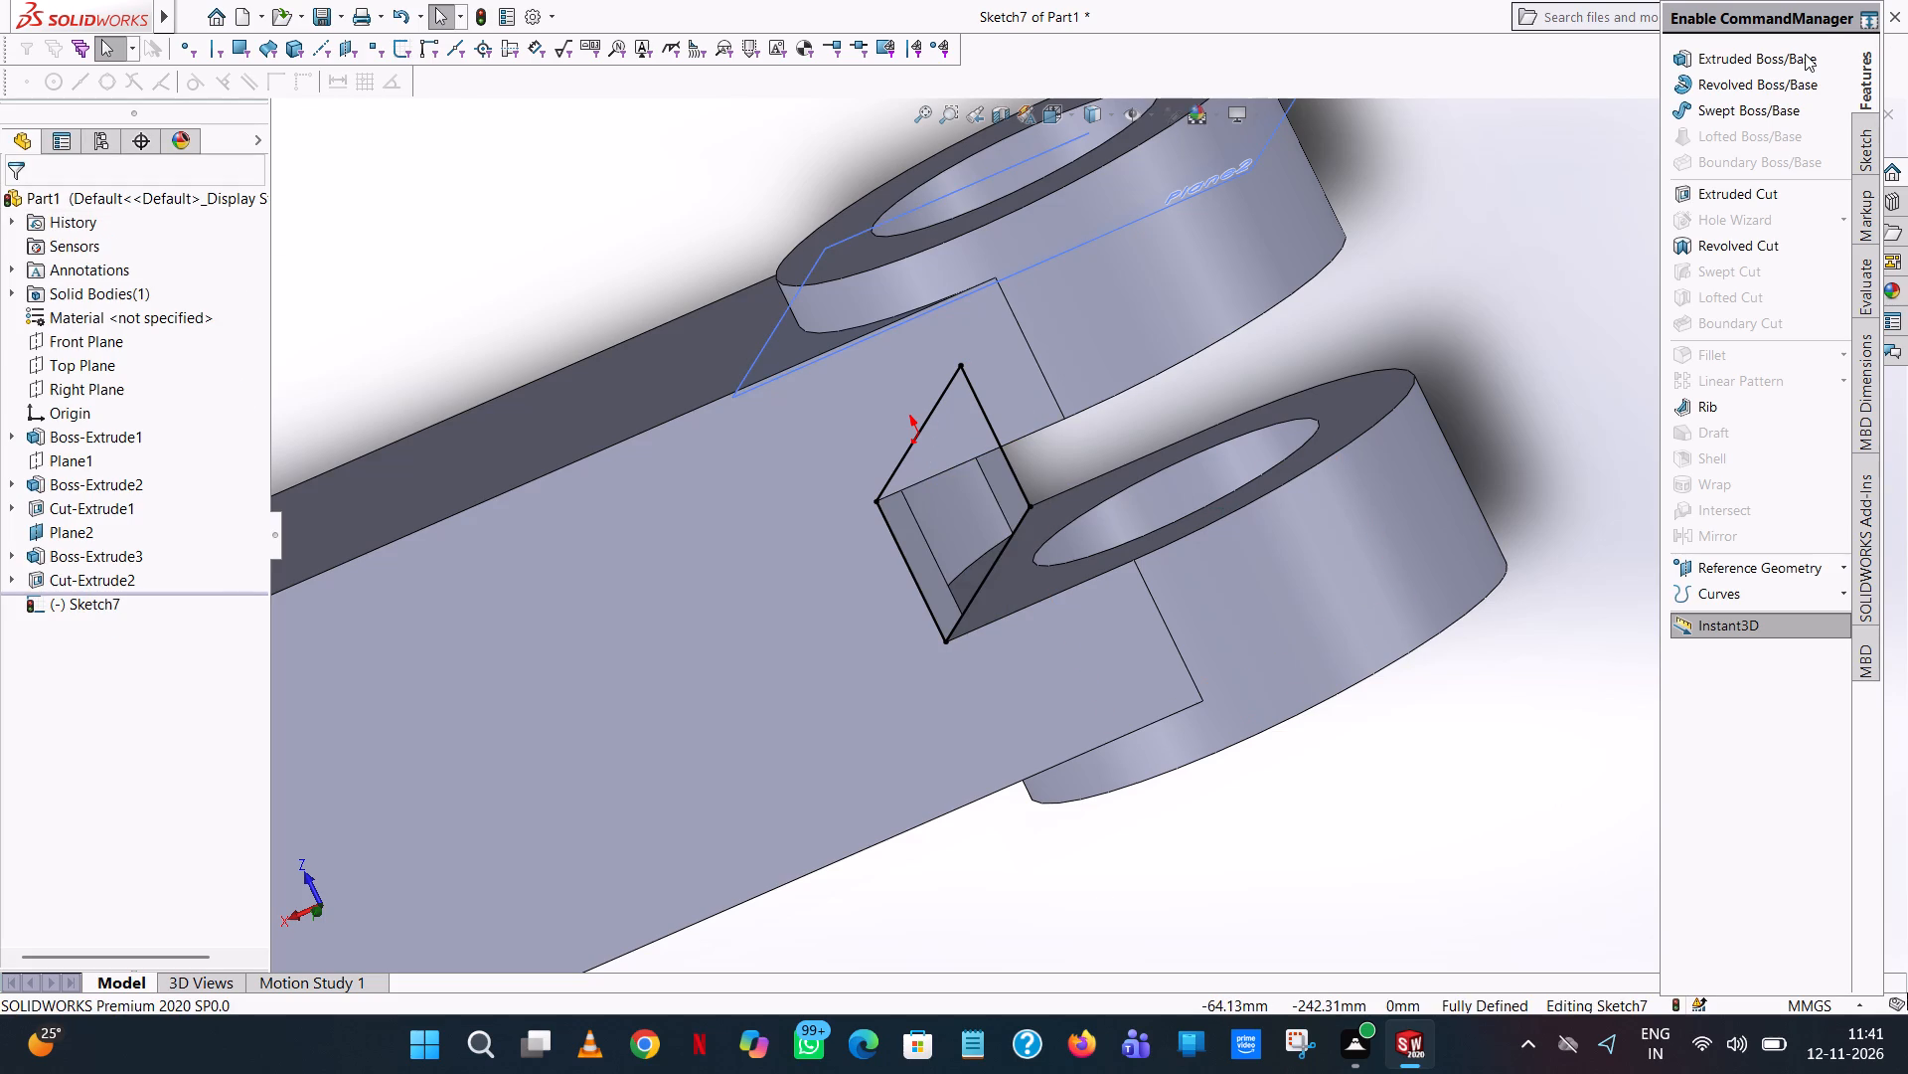
Extrude the slot-end rectangle as a blind Extruded Boss 5 mm deep, reversed into the arm and merged with it.
left_click(1805, 54)
middle_click_drag(1058, 535, 1070, 462)
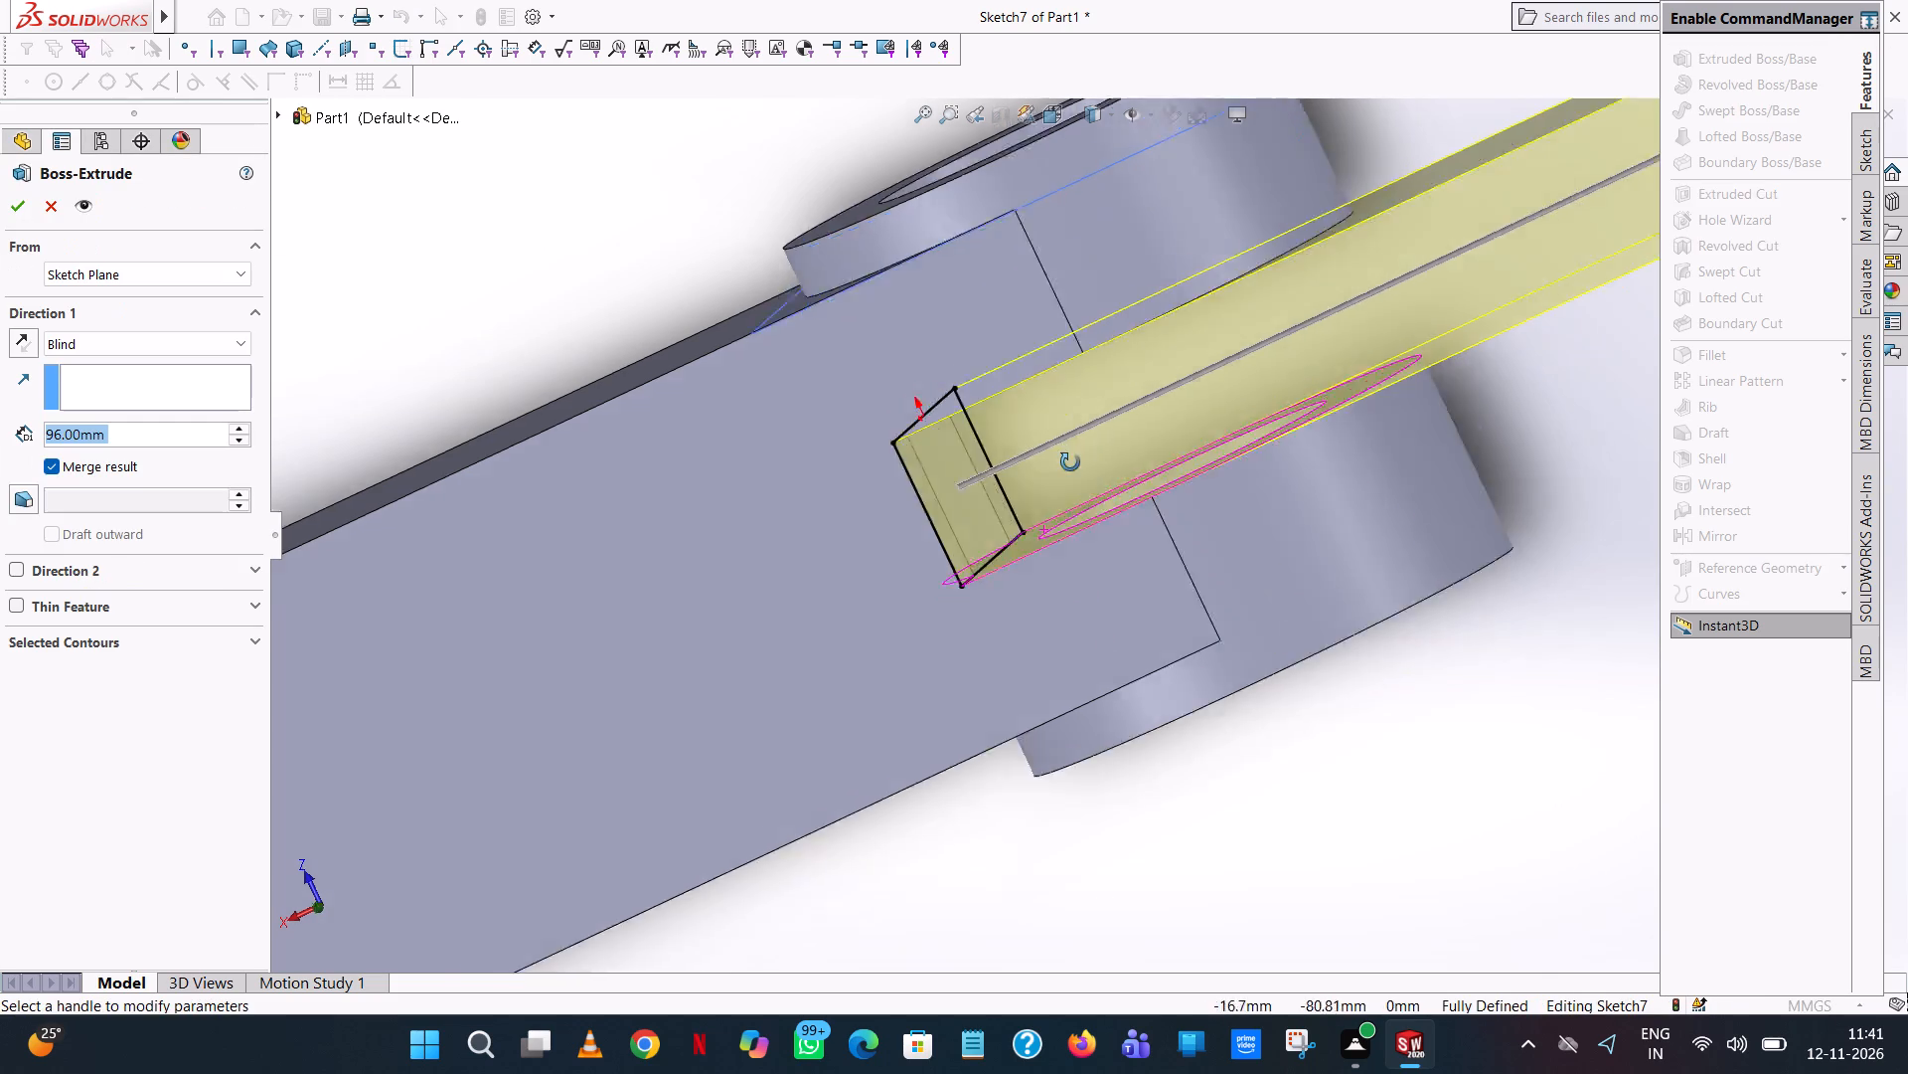
middle_click_drag(1070, 462, 1078, 434)
left_click(19, 345)
double_click(121, 445)
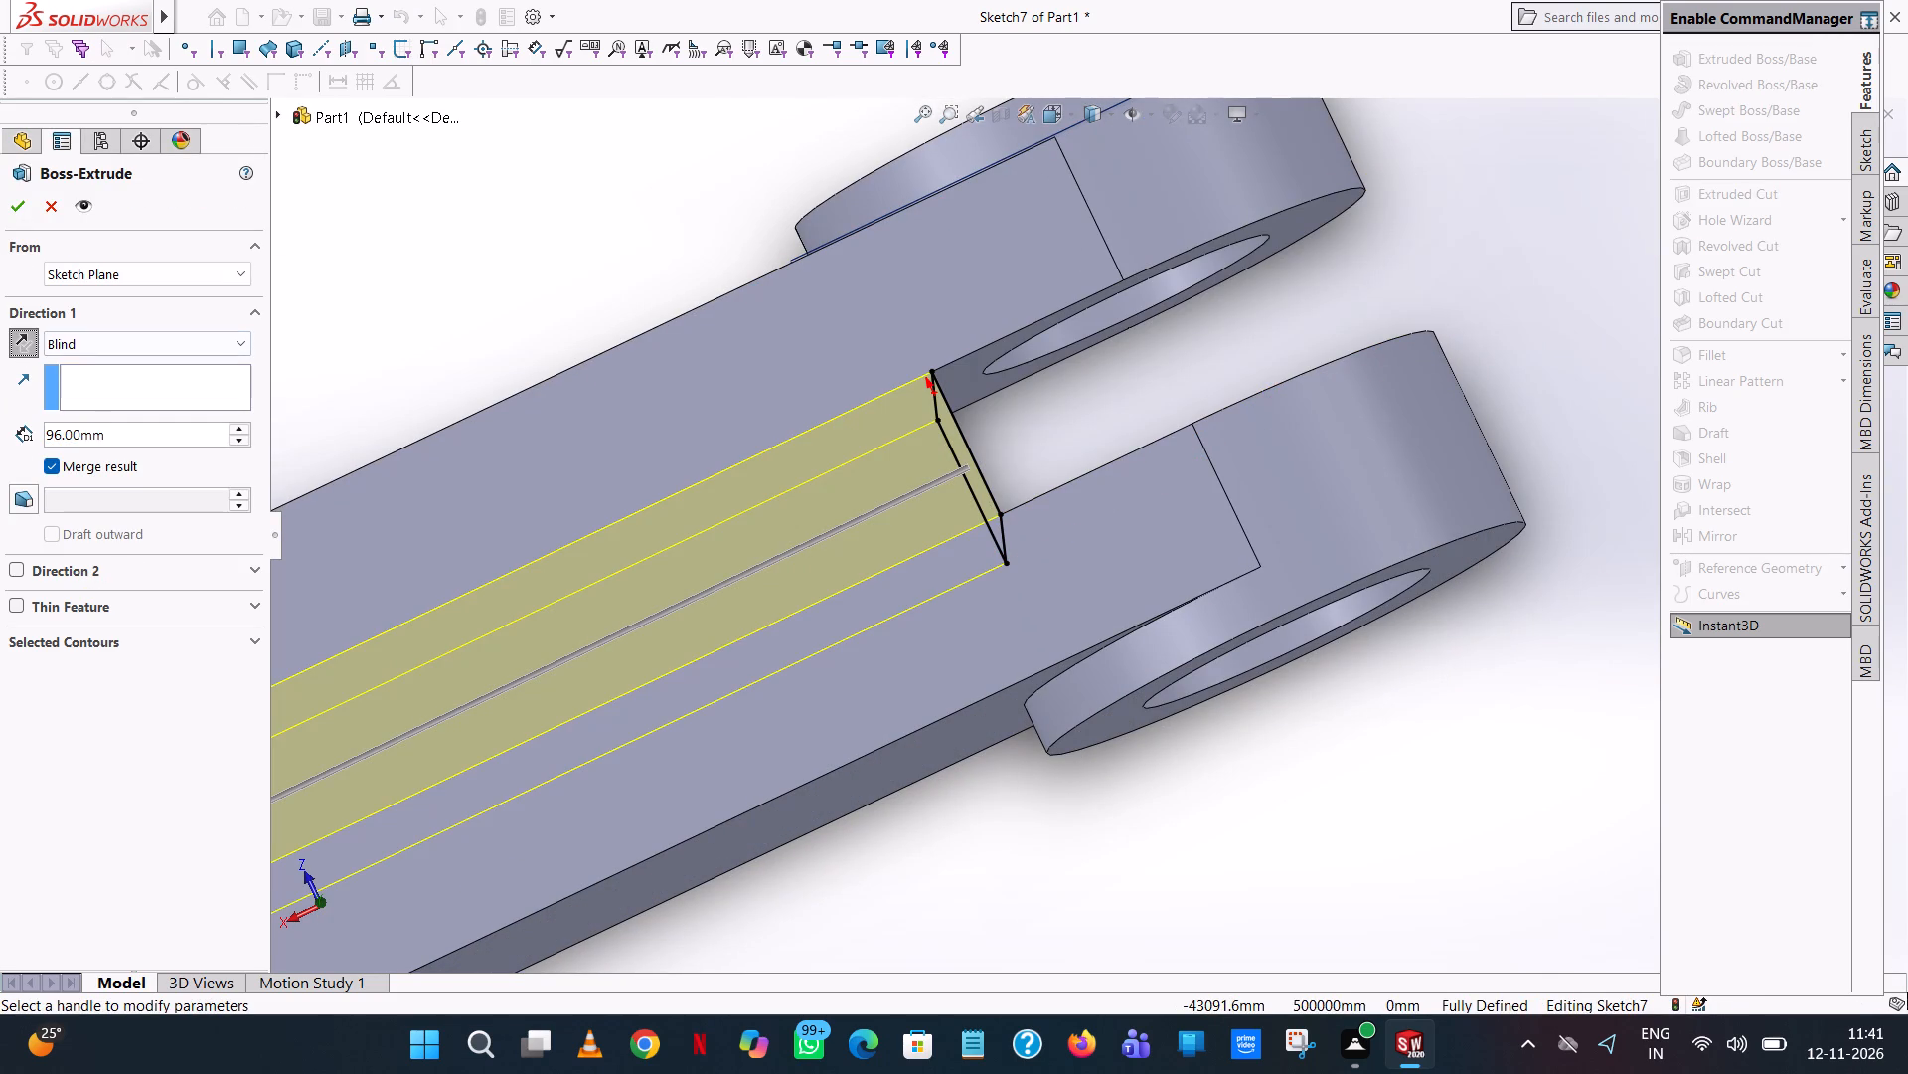
key("5")
key("Return")
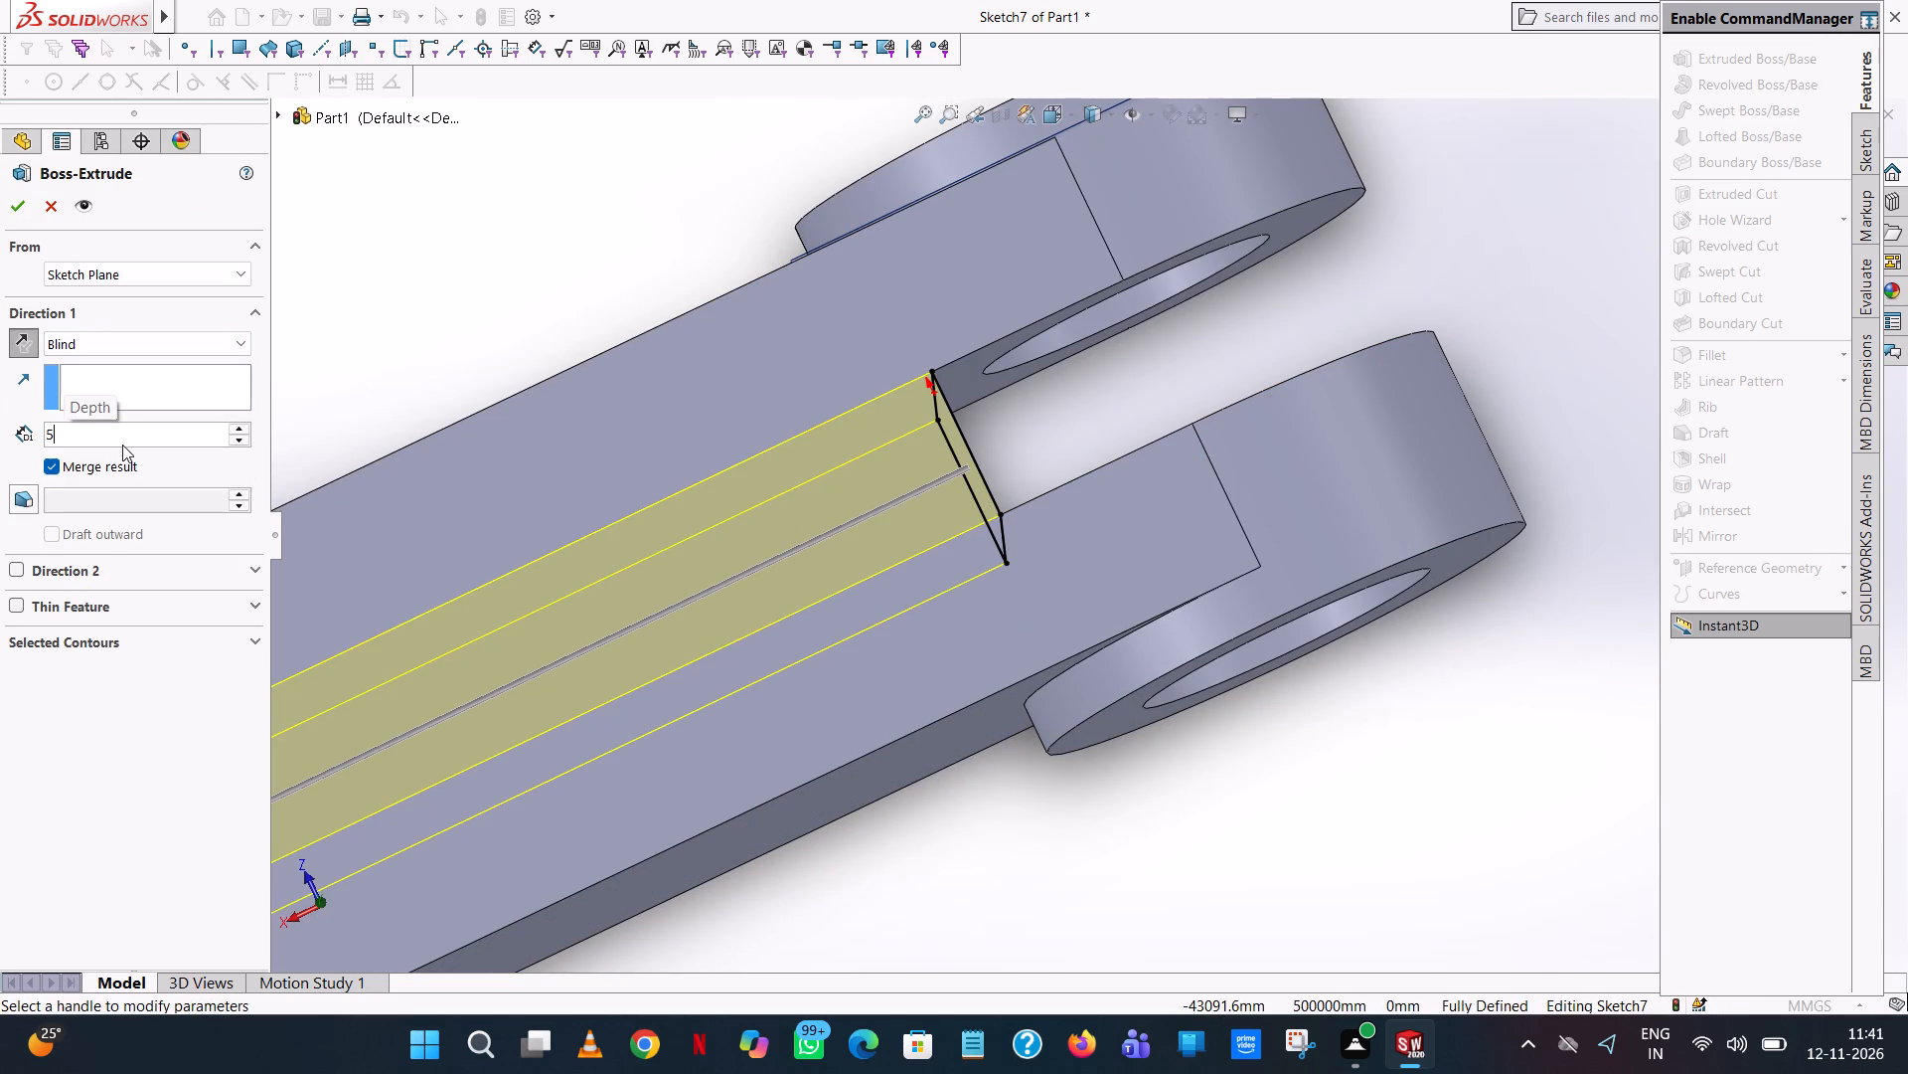
middle_click_drag(1033, 387, 1035, 391)
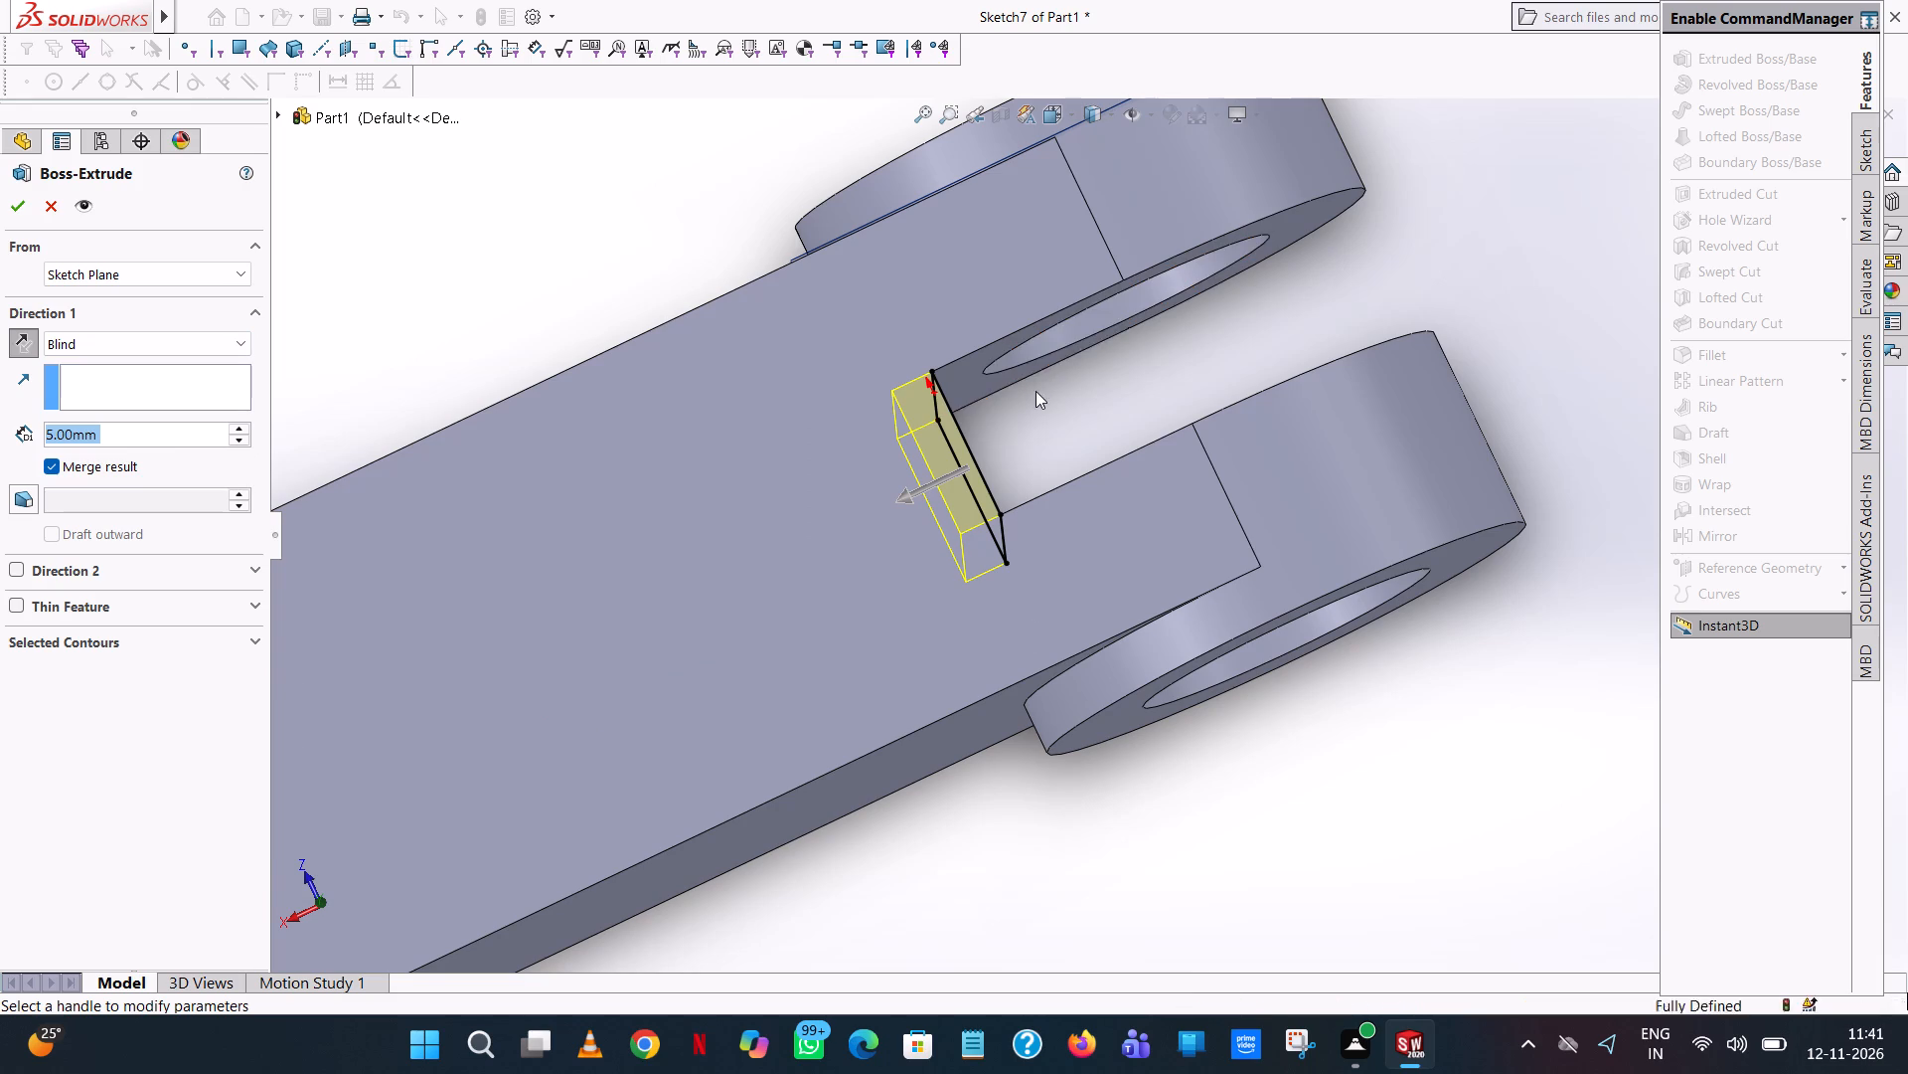
middle_click_drag(1035, 391, 1017, 369)
scroll(1037, 394, "down", 1)
left_click(6, 207)
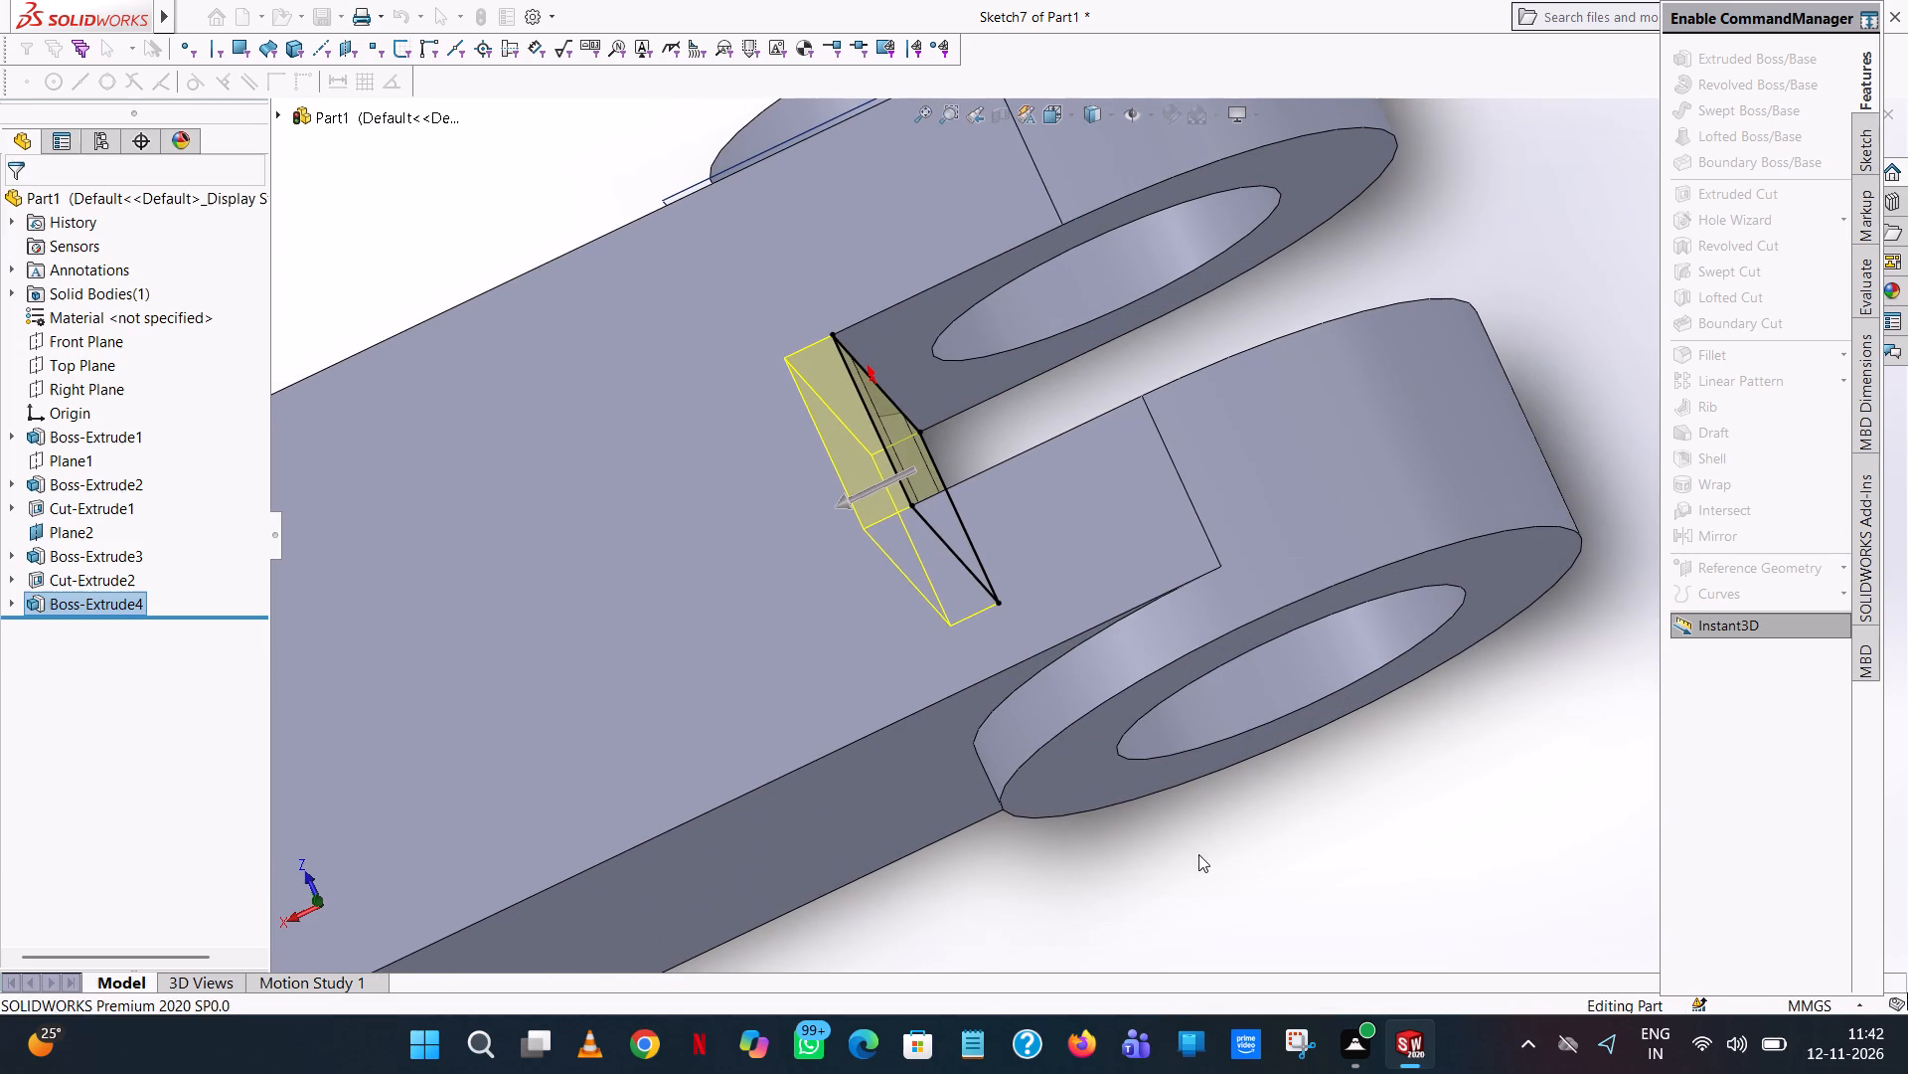
left_click(1421, 859)
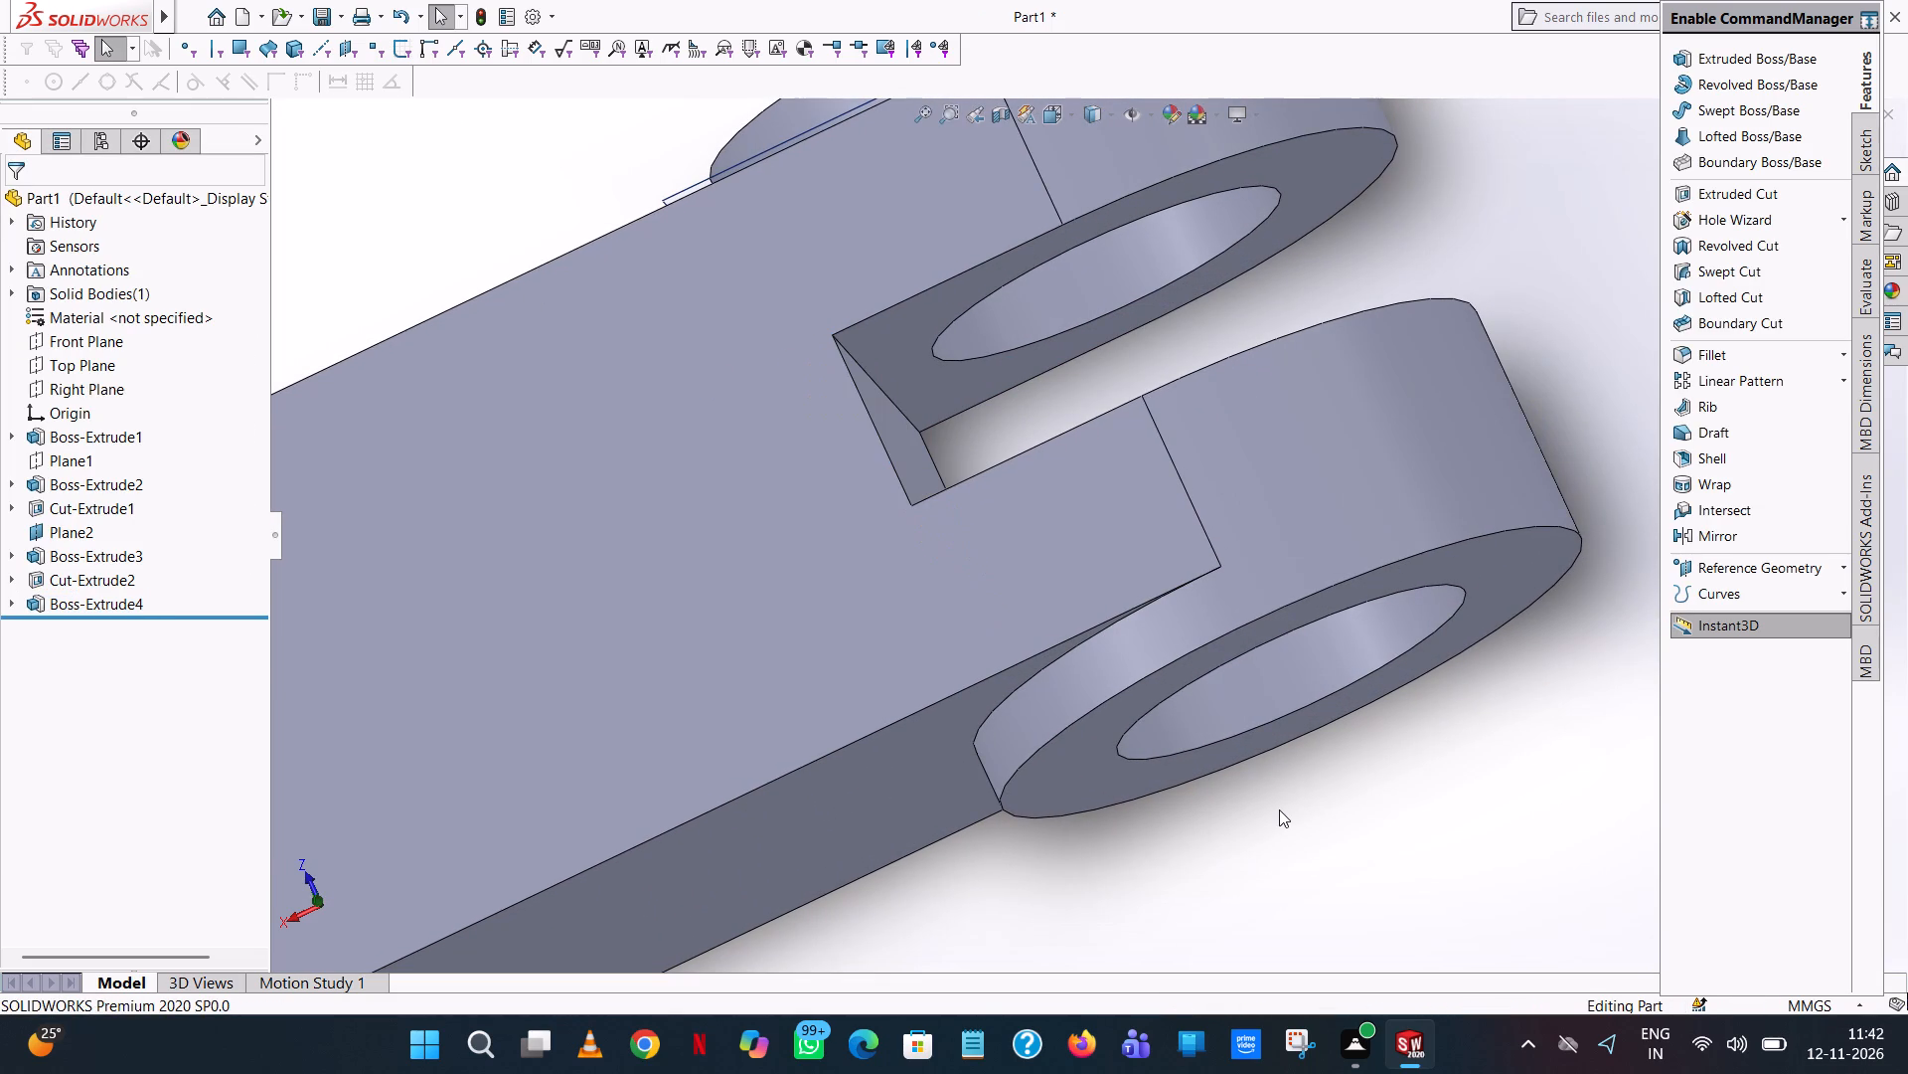
Examine the slot's end face and the two bored discs from several angles, including the whole arm.
middle_click_drag(1249, 595, 1161, 490)
scroll(1249, 595, "up", 1)
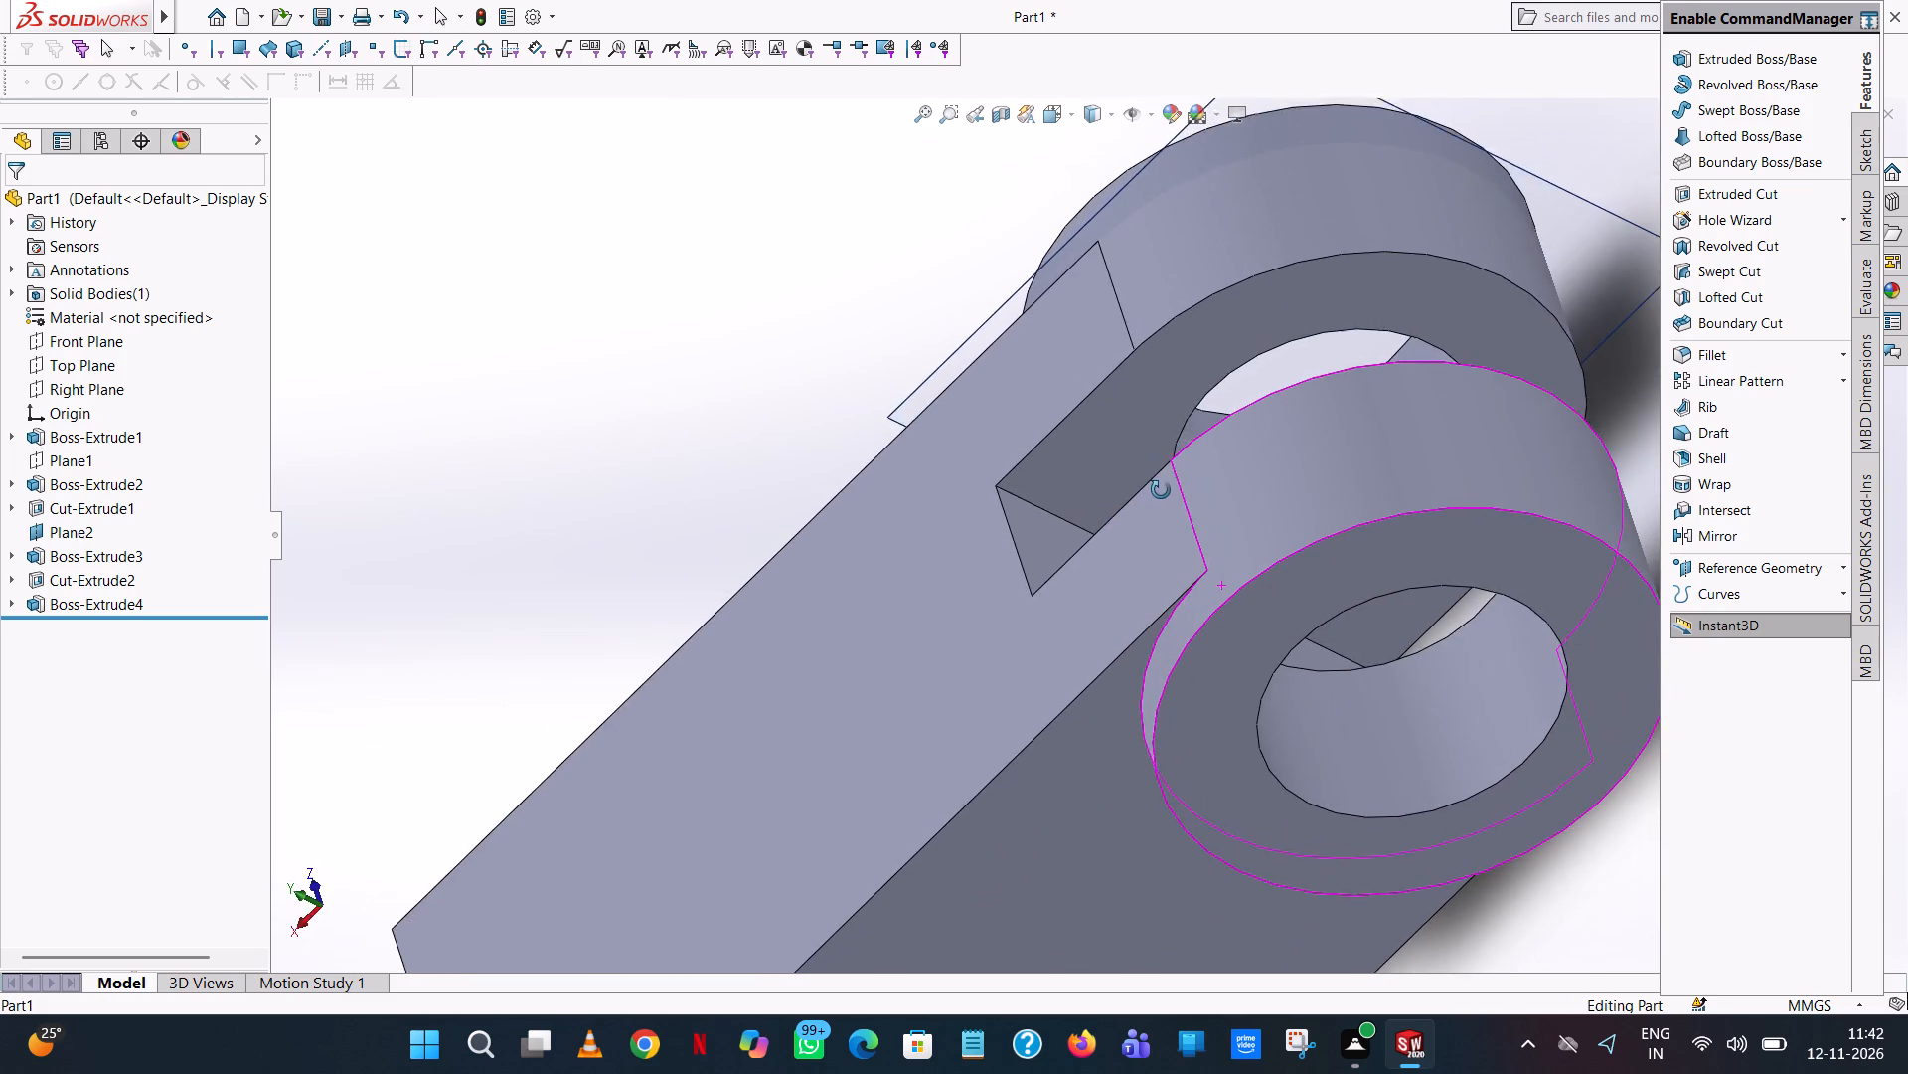
middle_click_drag(1161, 490, 1194, 629)
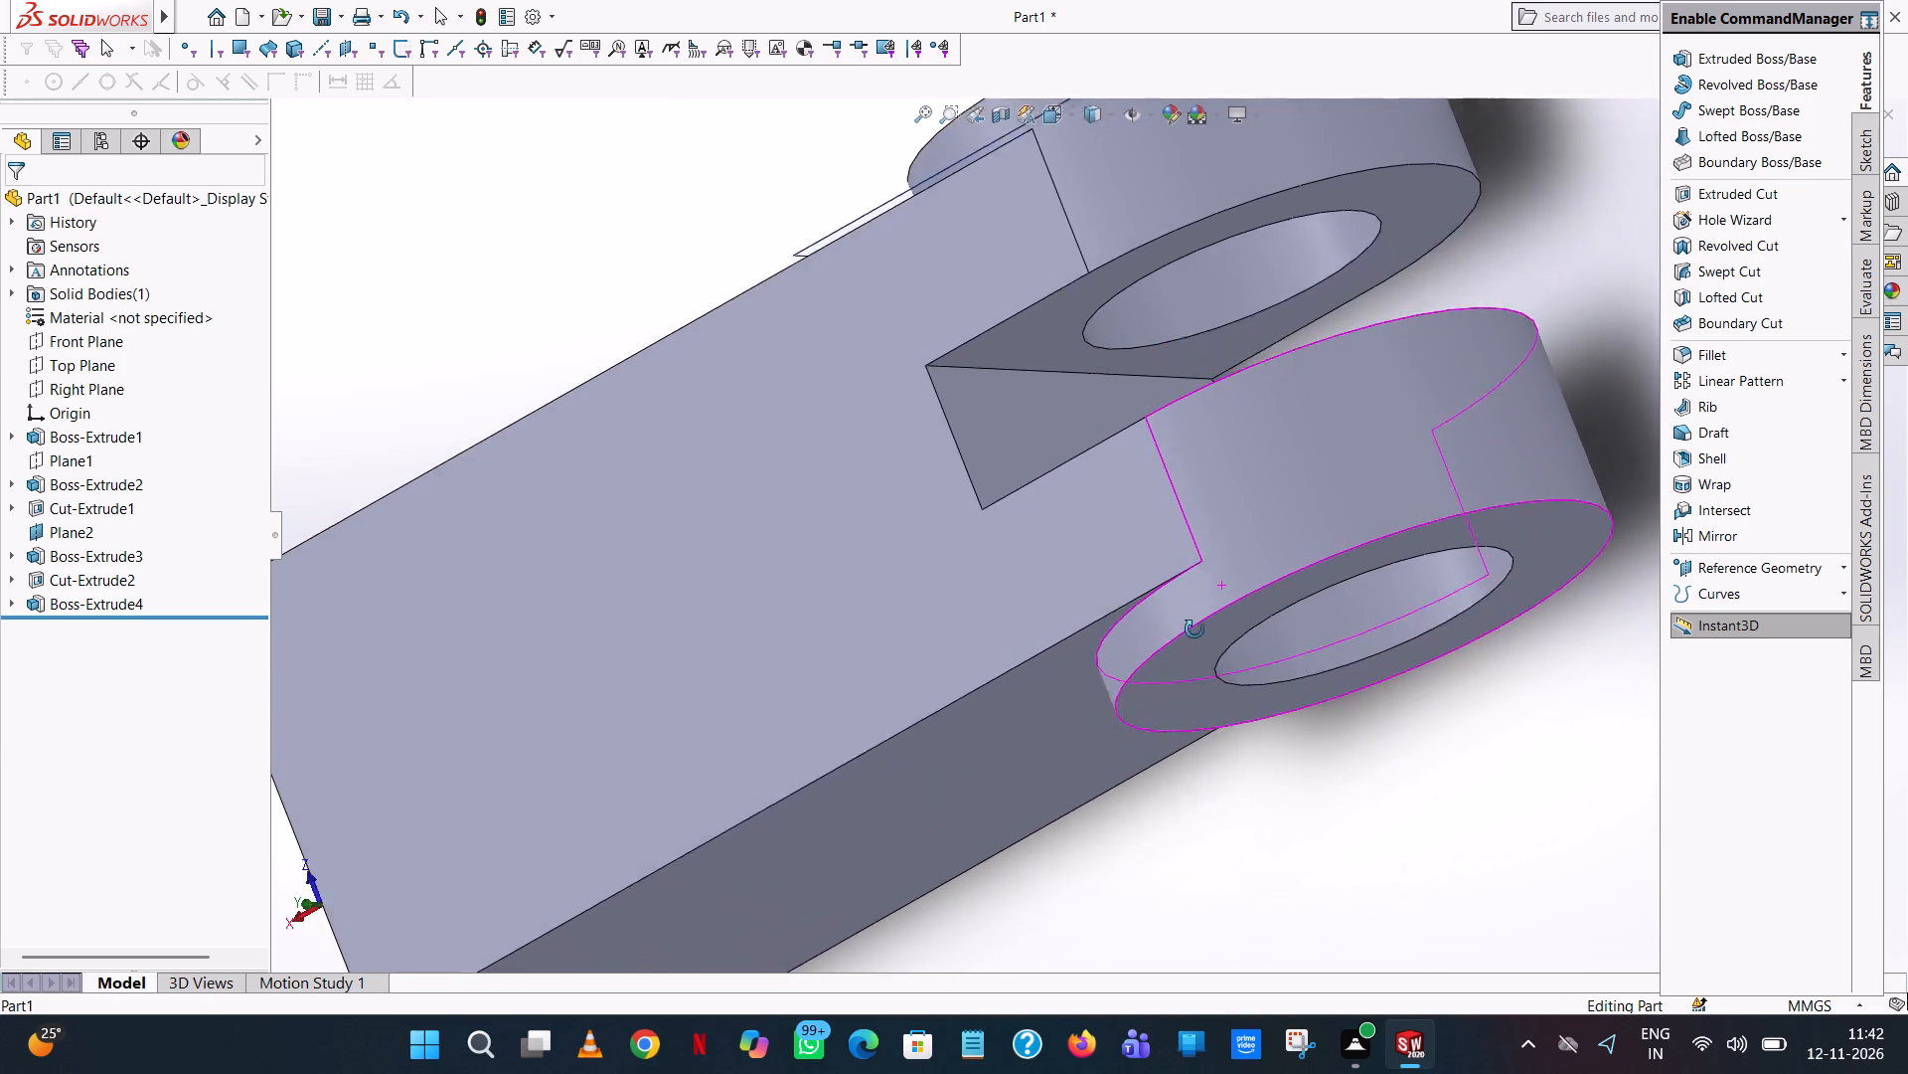
middle_click_drag(1194, 629, 1048, 596)
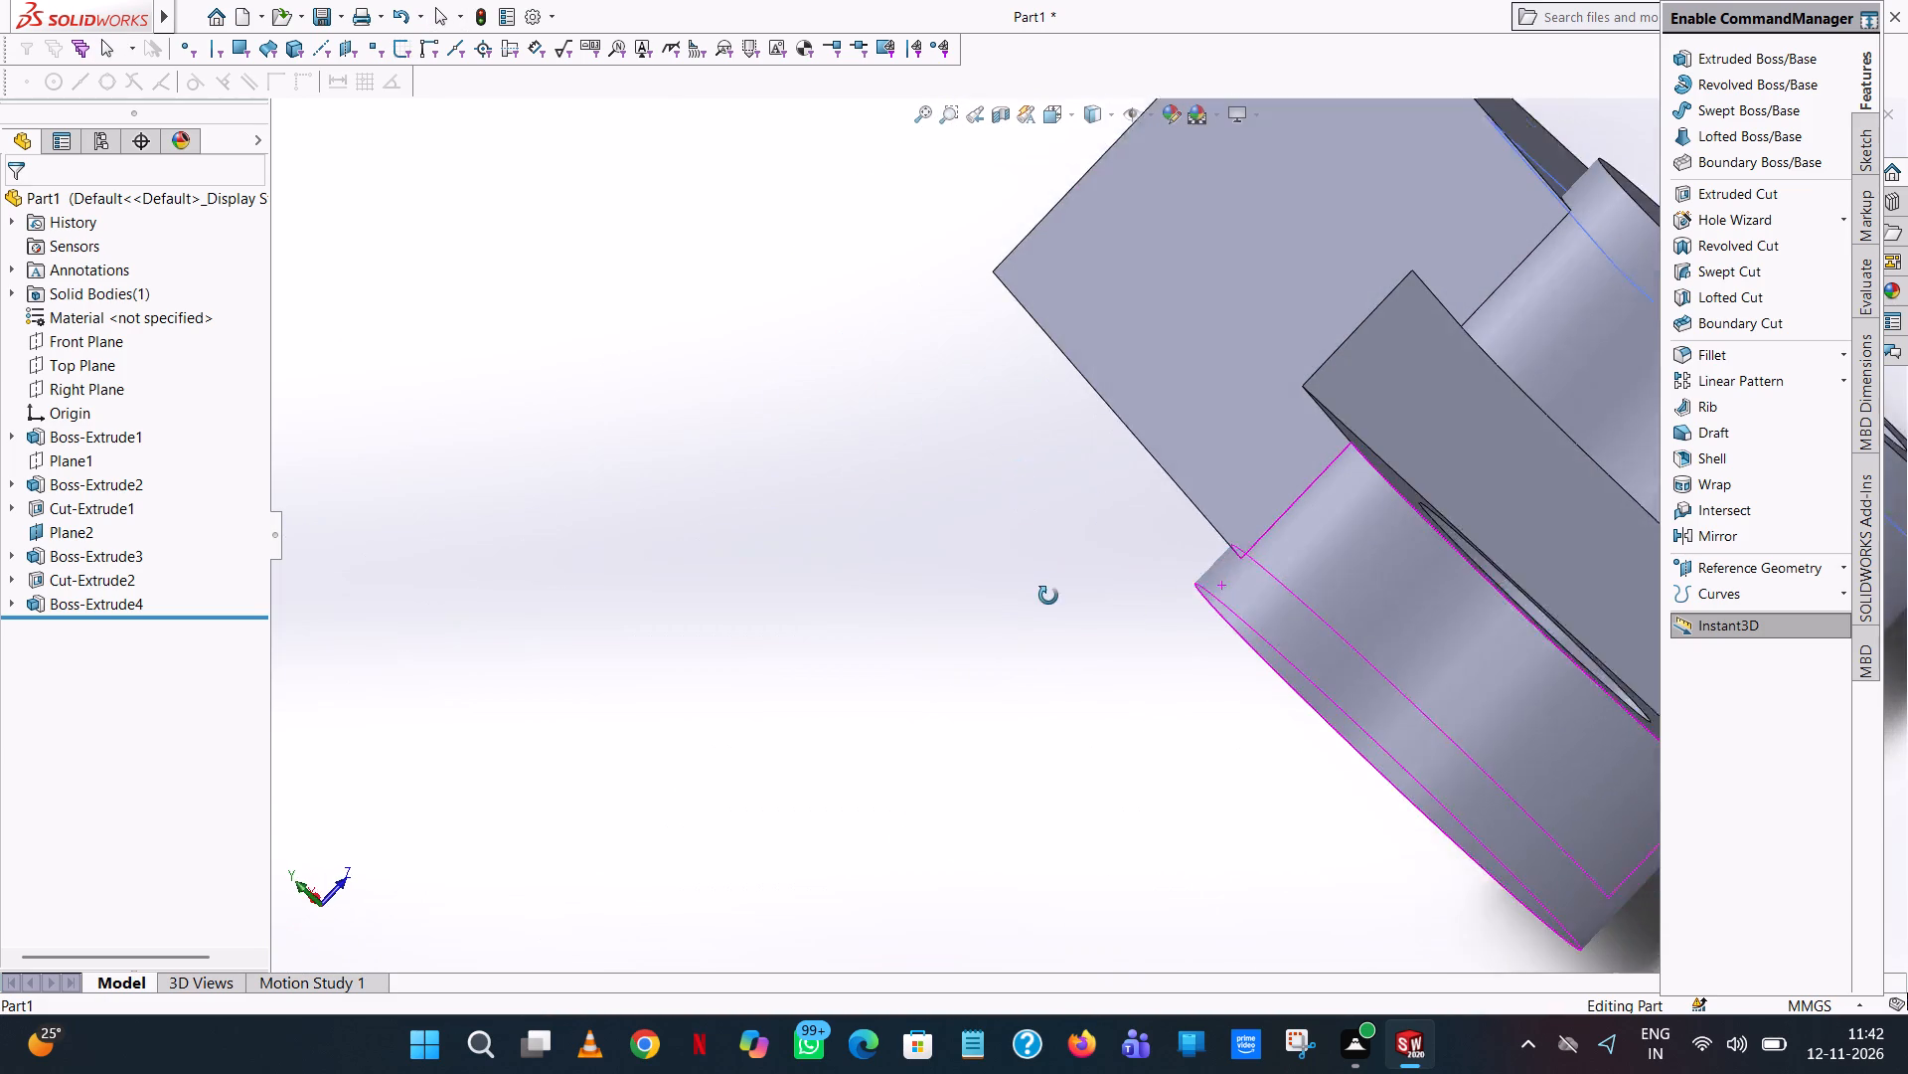
middle_click_drag(1048, 596, 1052, 599)
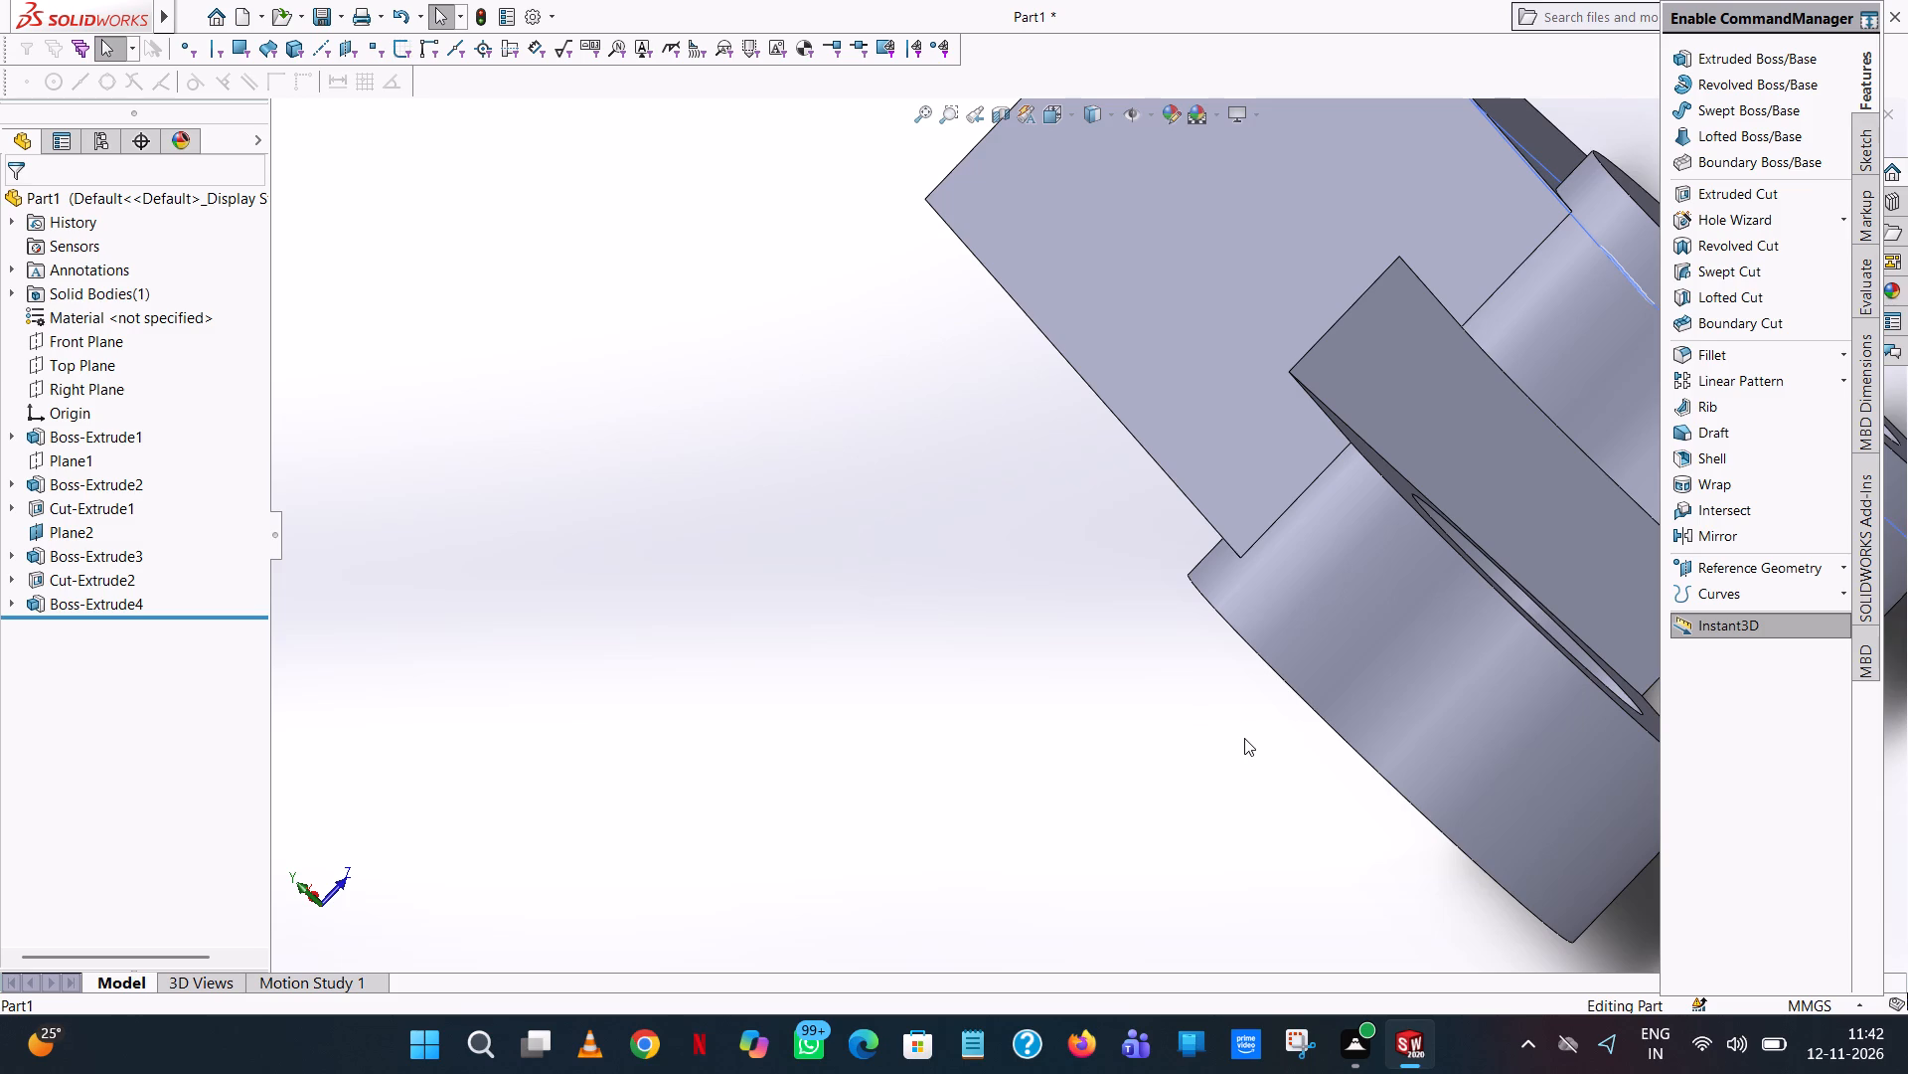
scroll(1245, 739, "up", 4)
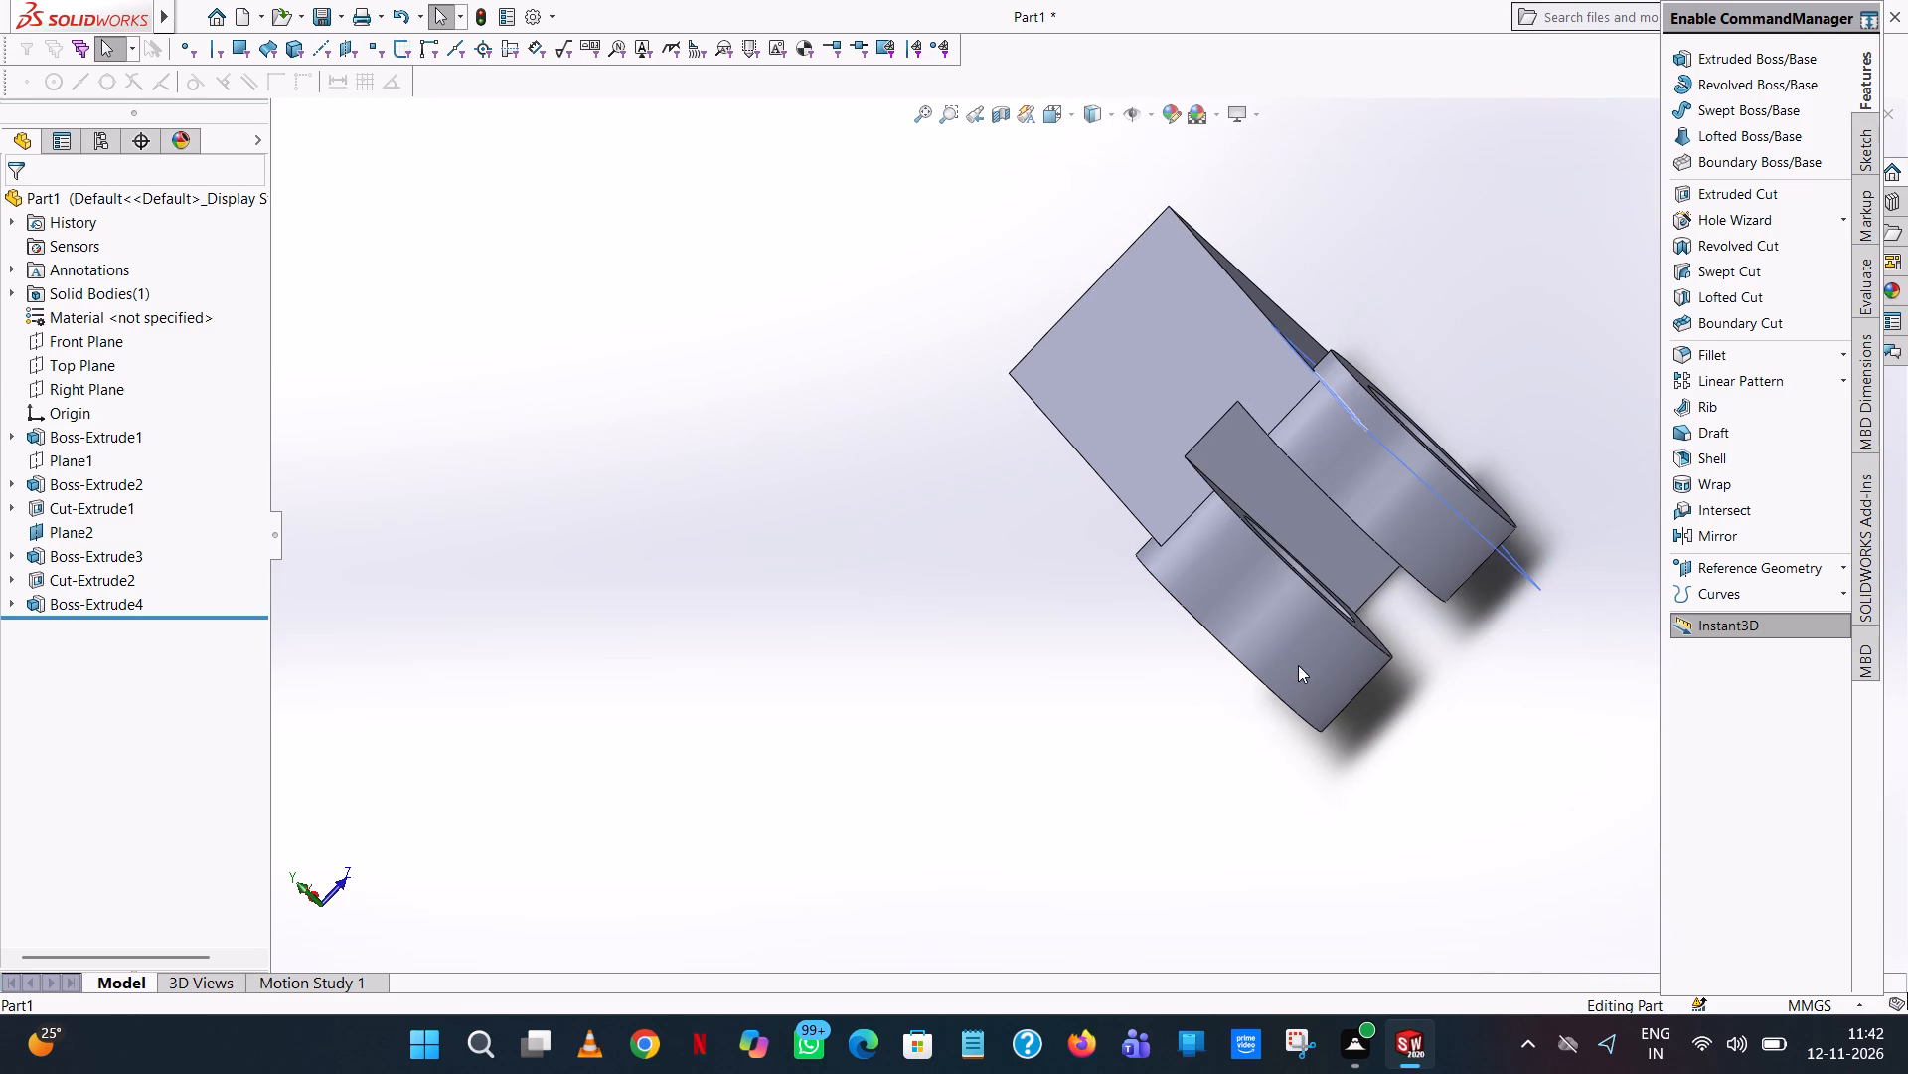
middle_click_drag(1326, 625, 1226, 737)
scroll(1345, 412, "up", 1)
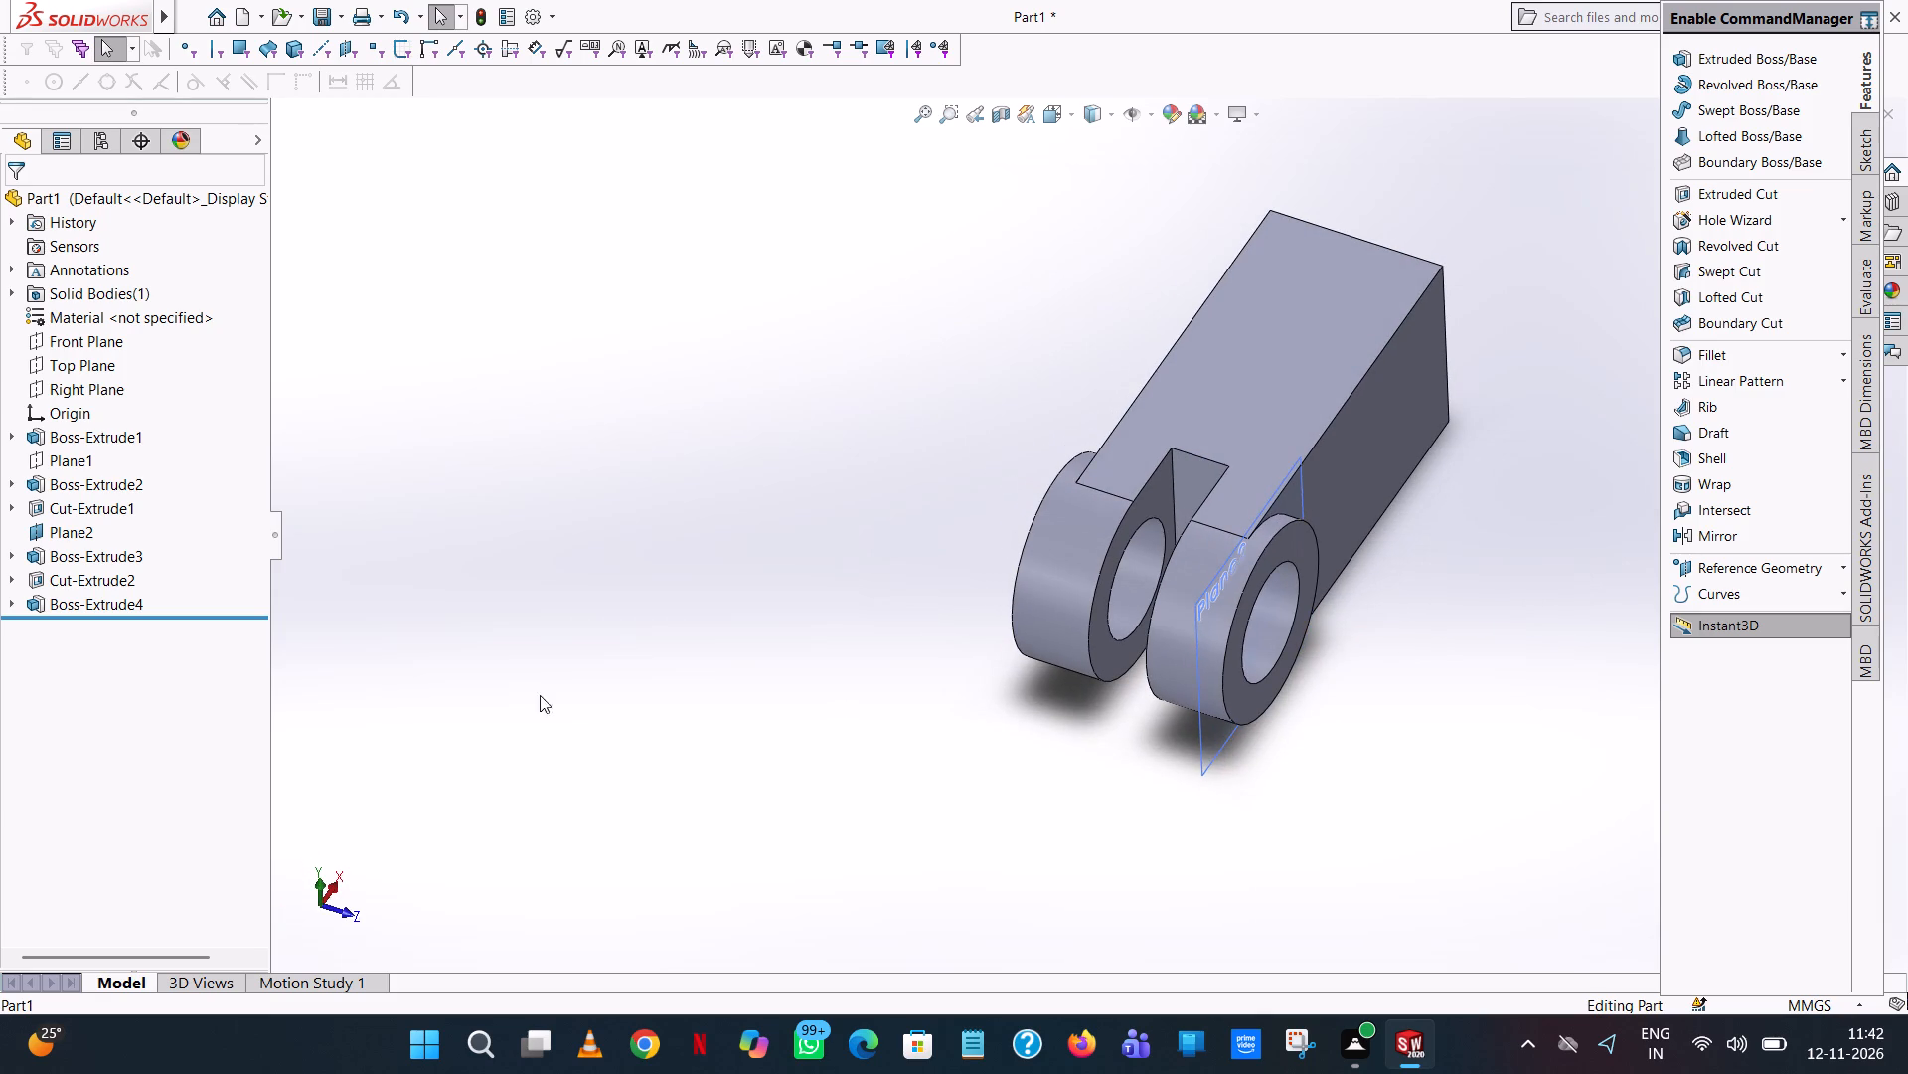
Hide the reference plane Plane2.
left_click(90, 535)
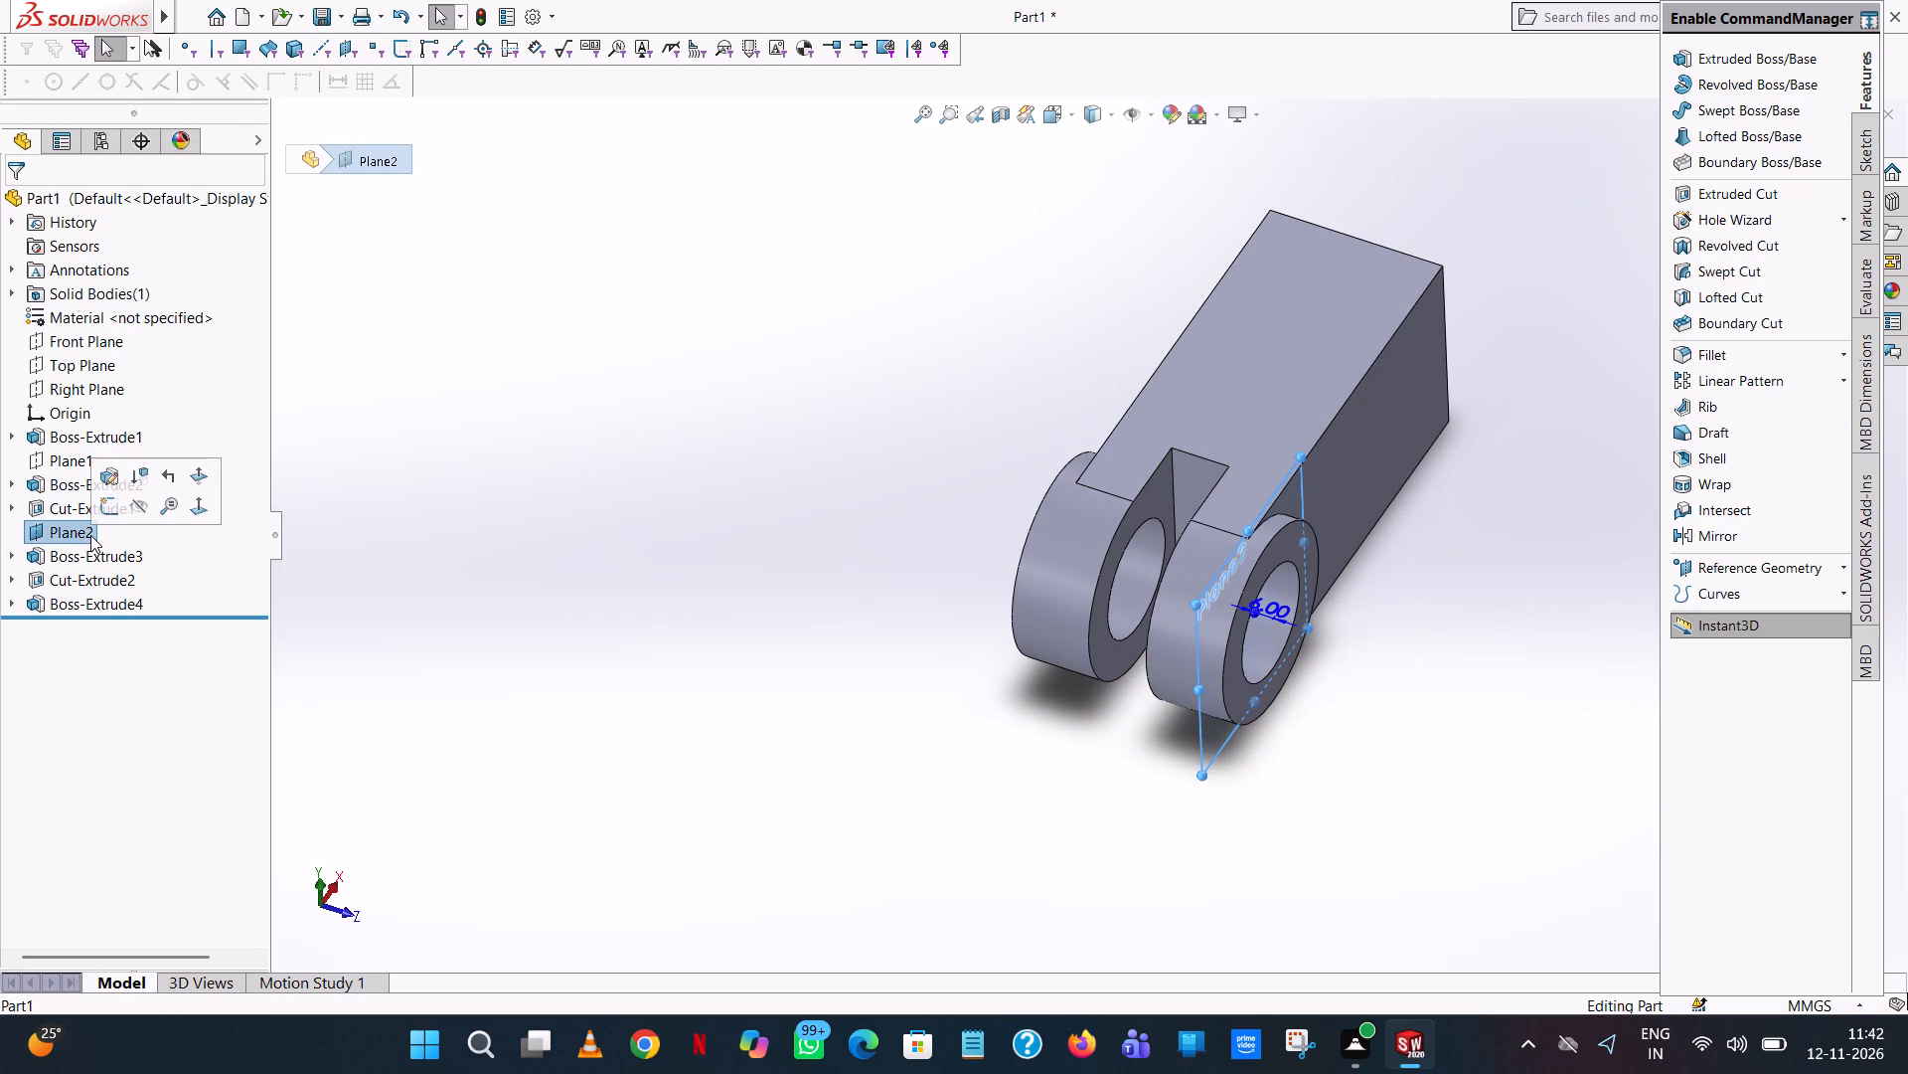
left_click(129, 503)
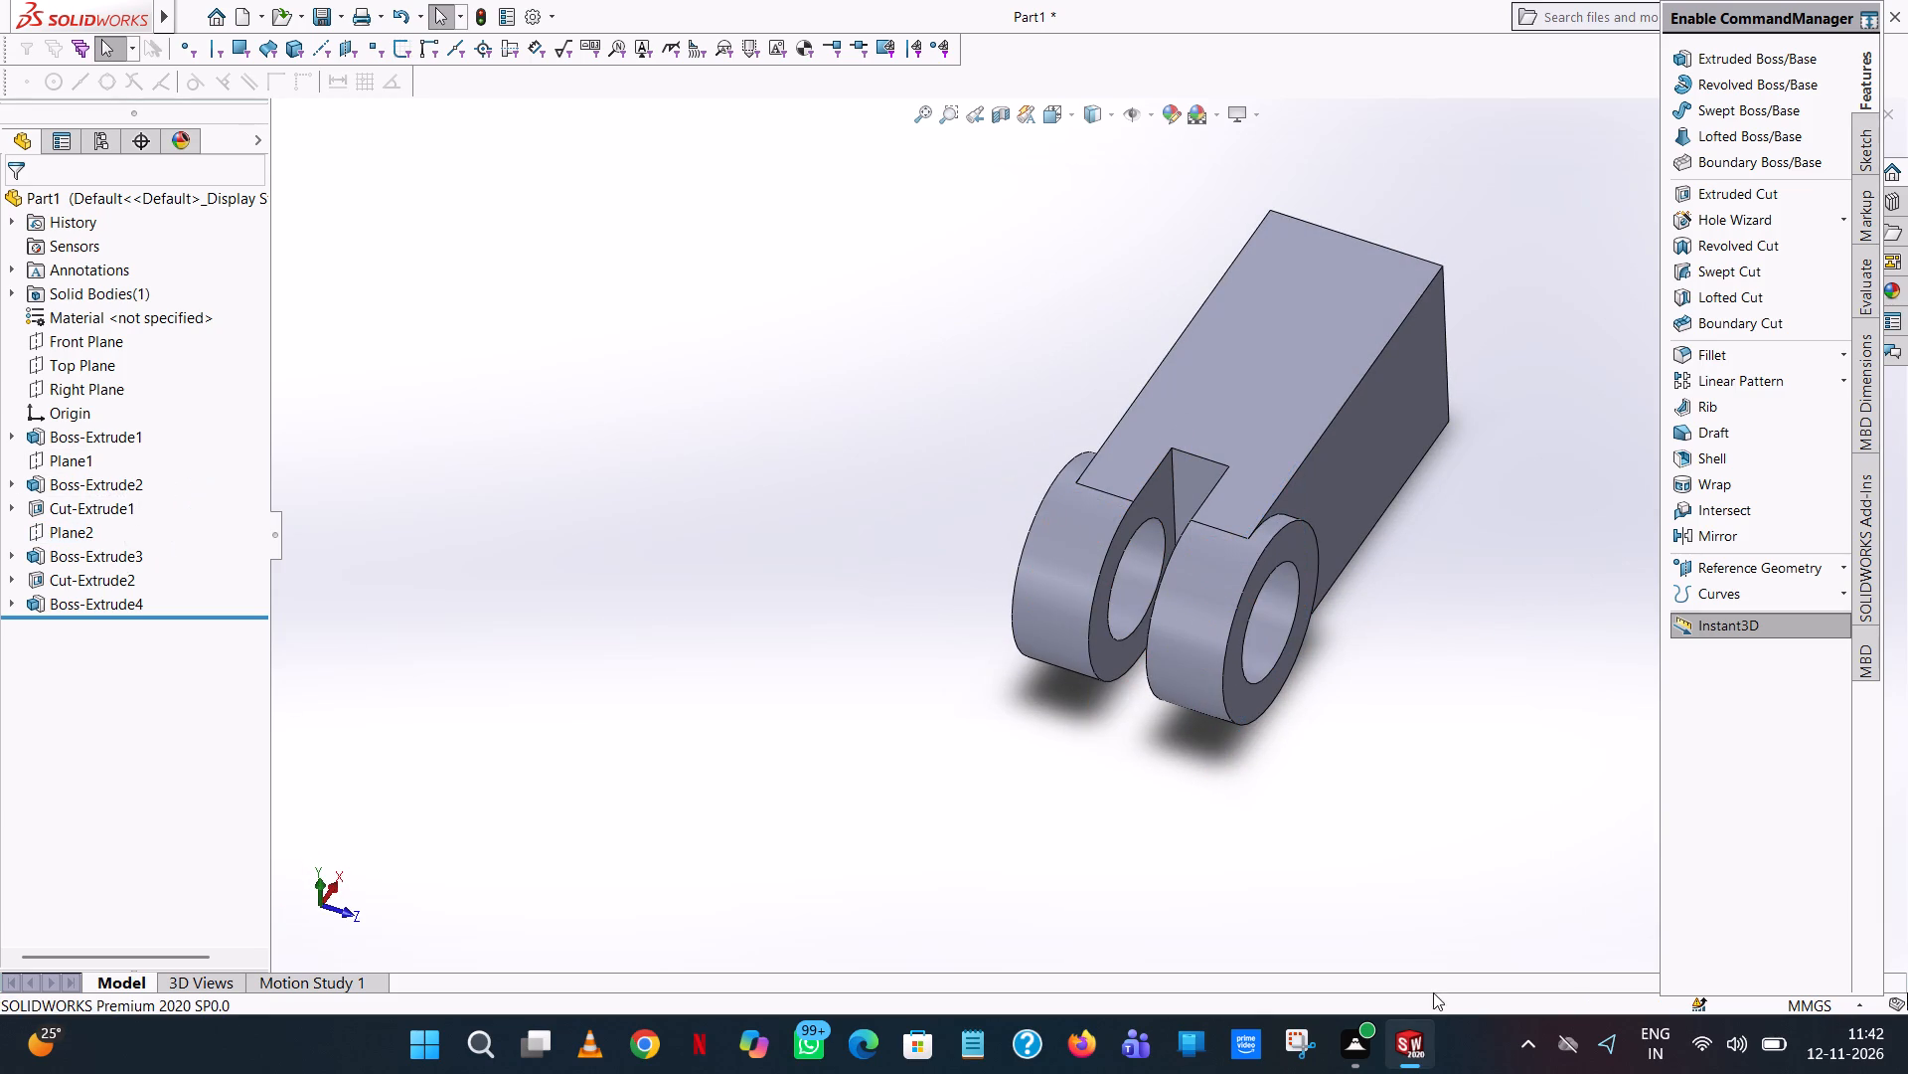
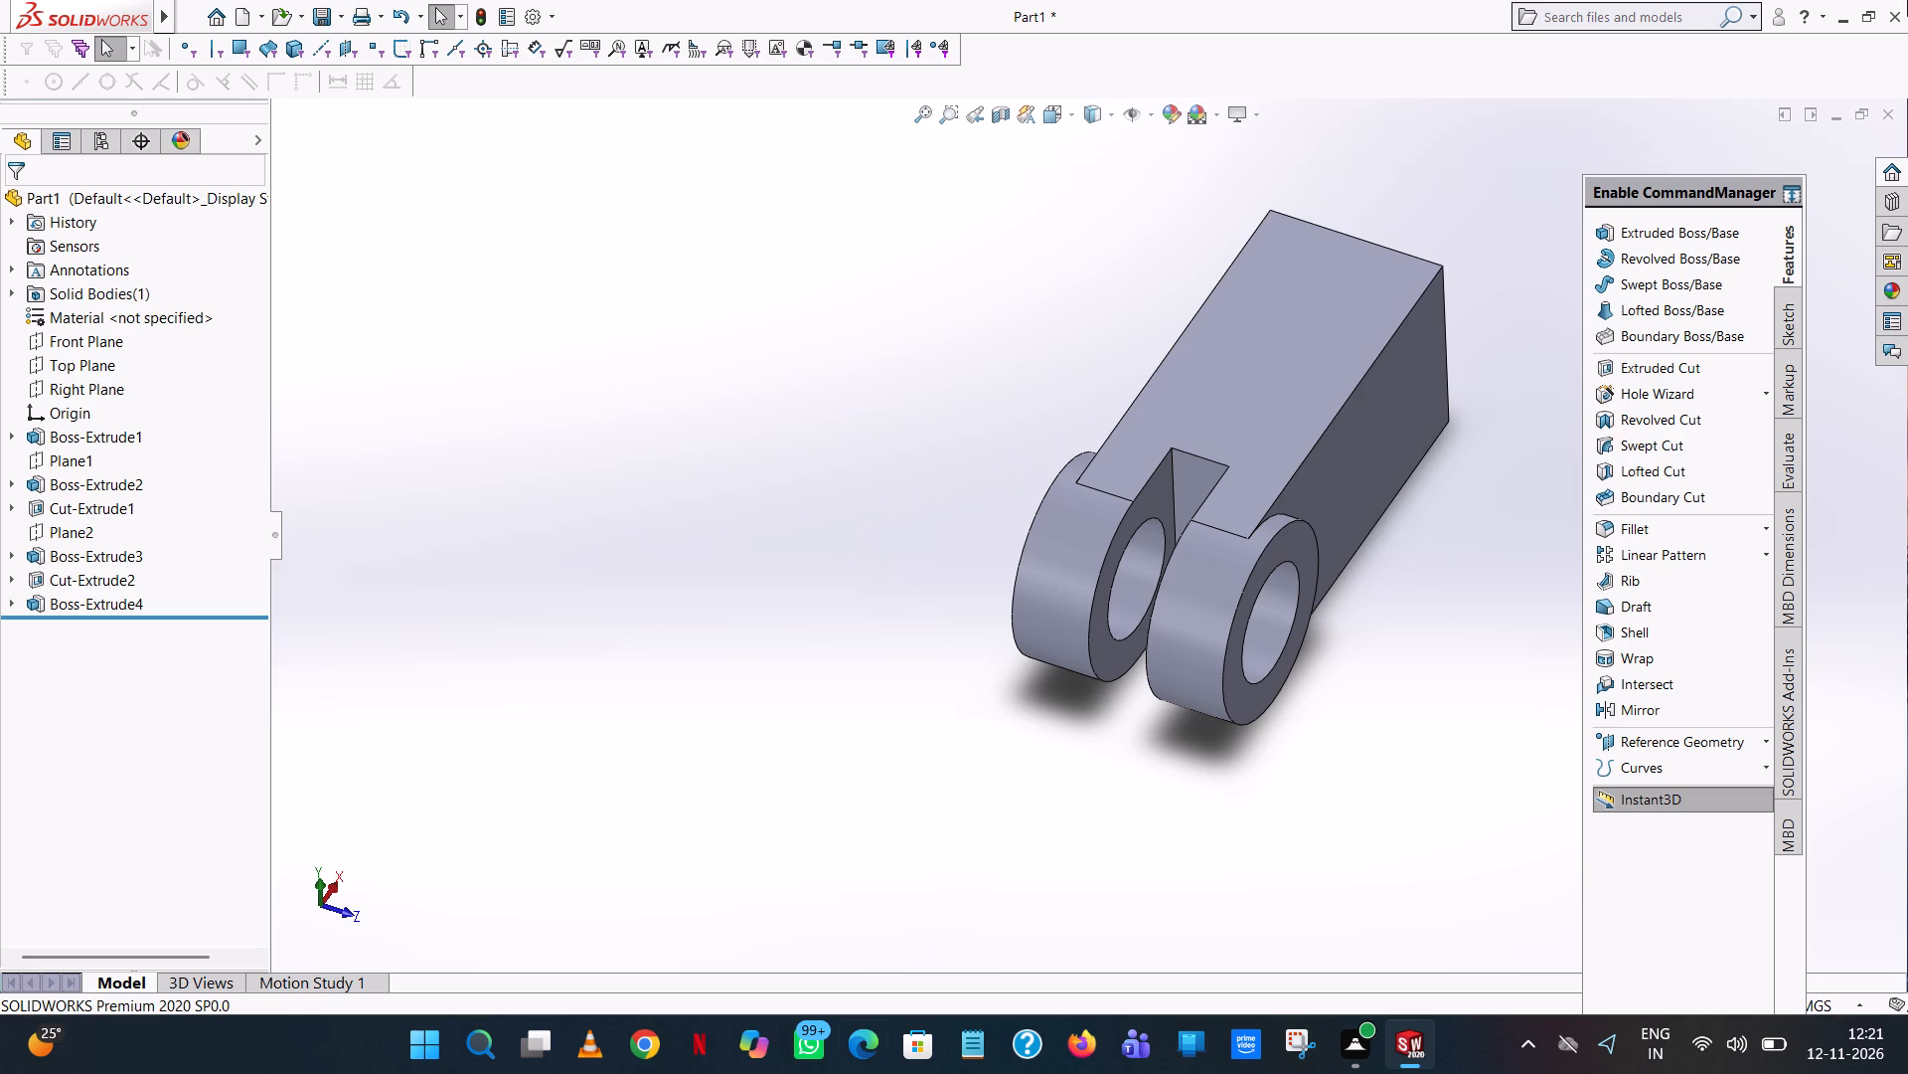
Start a sketch on the arm's flat top face and view it face-on.
middle_click_drag(1241, 336, 1160, 566)
scroll(1128, 590, "up", 1)
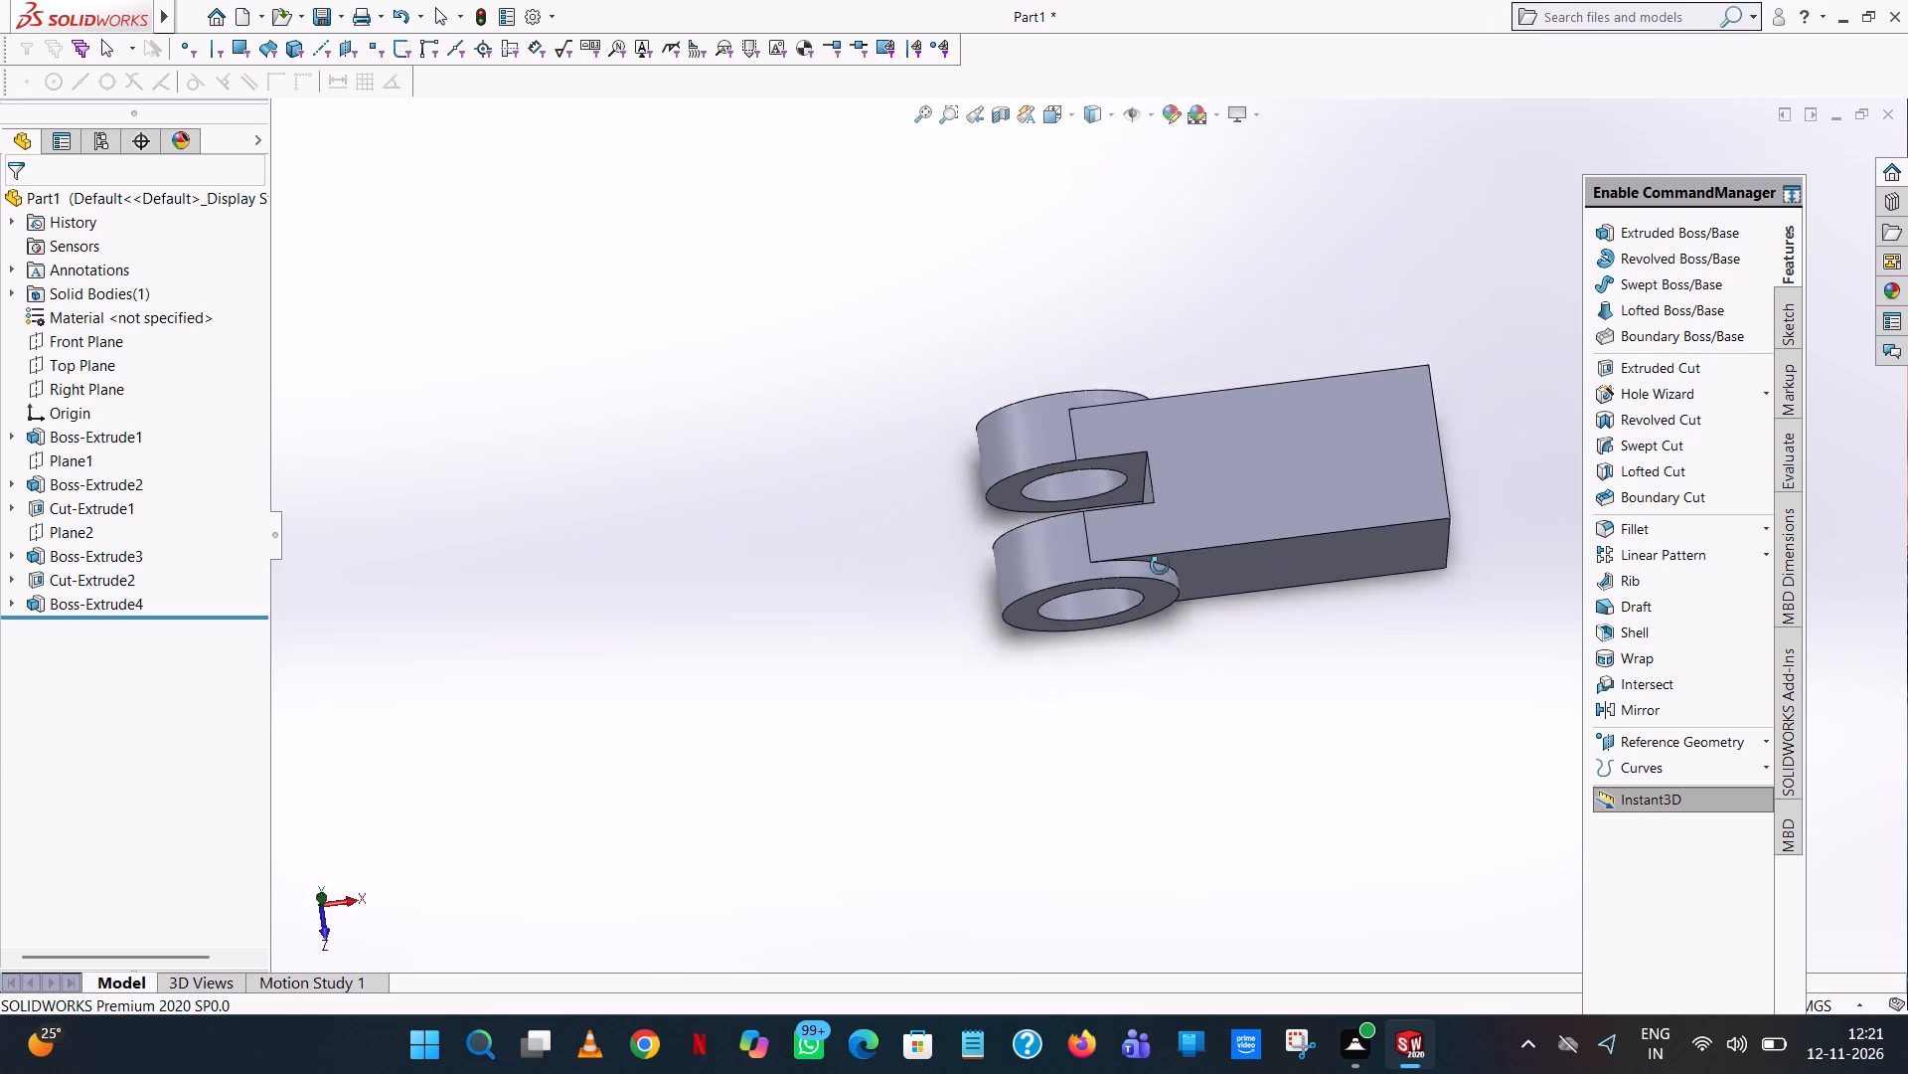
middle_click_drag(1160, 566, 1135, 485)
scroll(1135, 485, "down", 1)
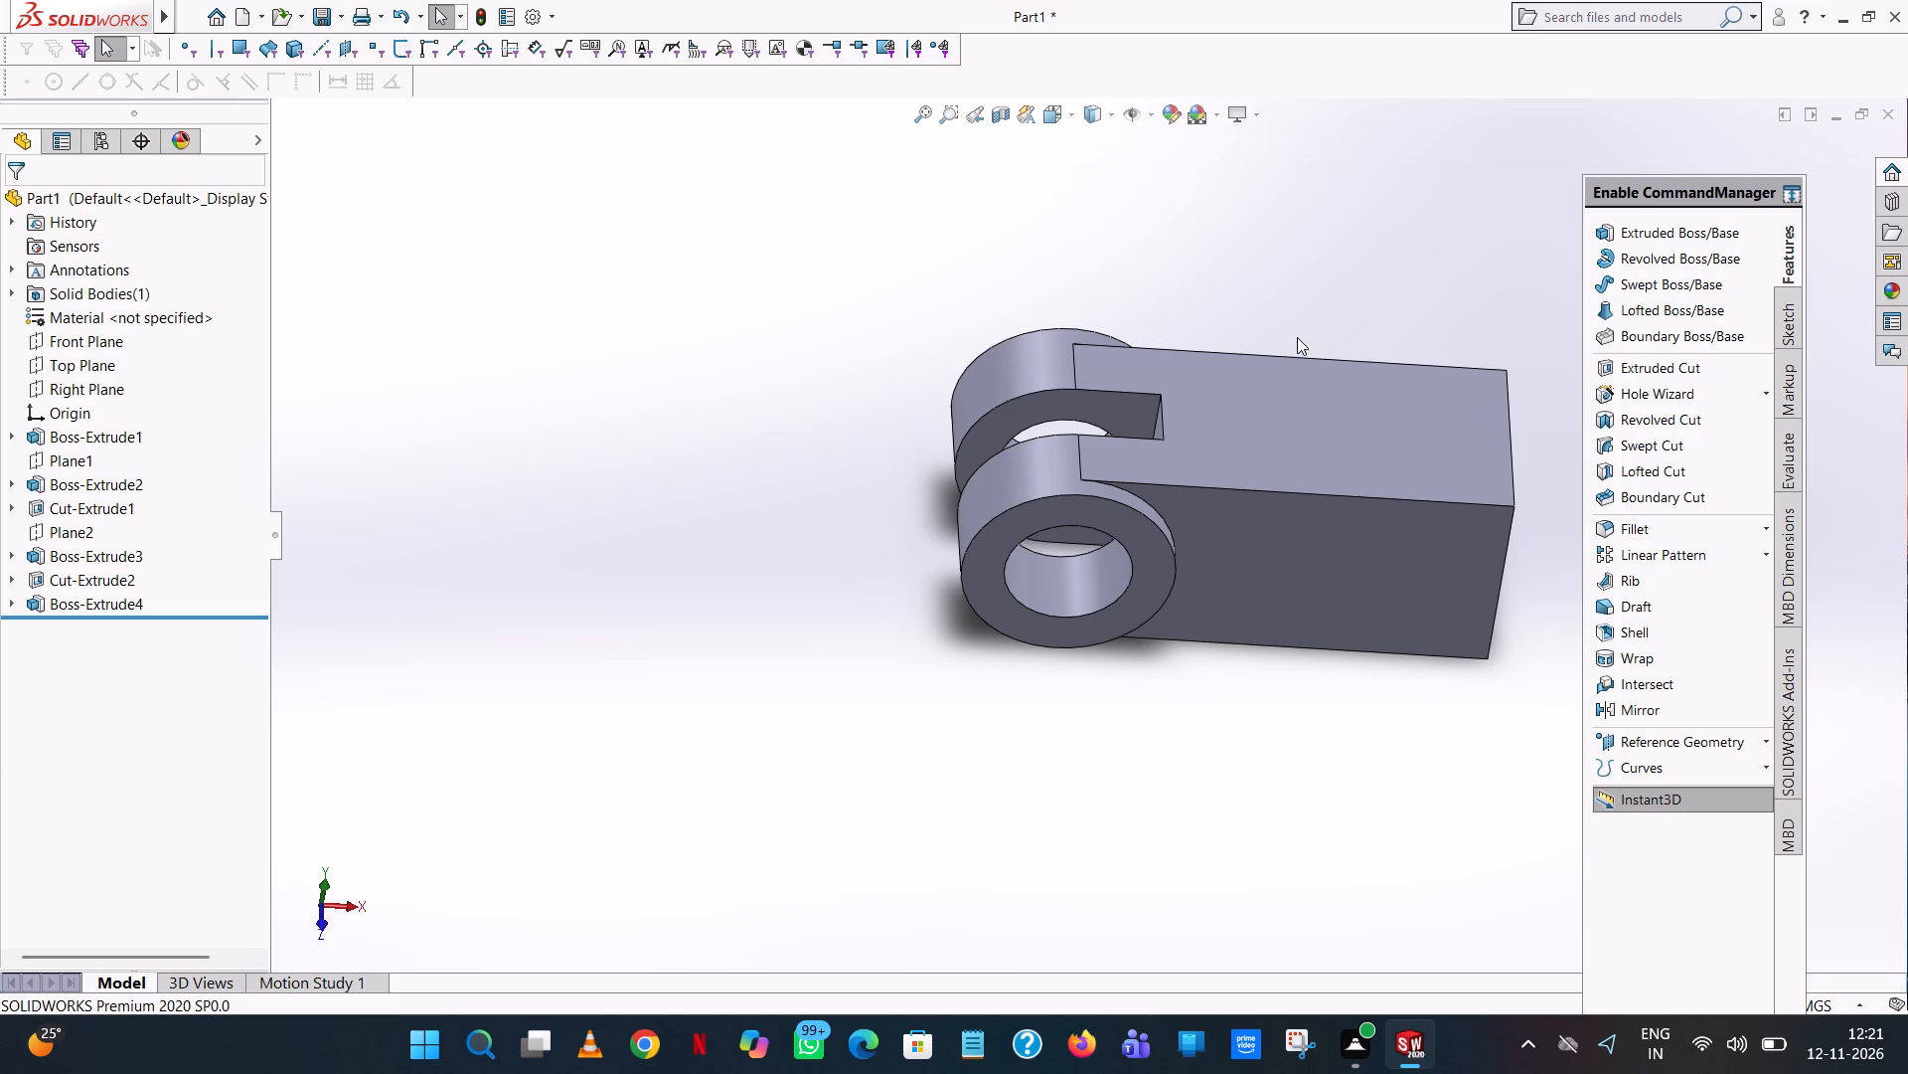
middle_click_drag(1297, 337, 1274, 560)
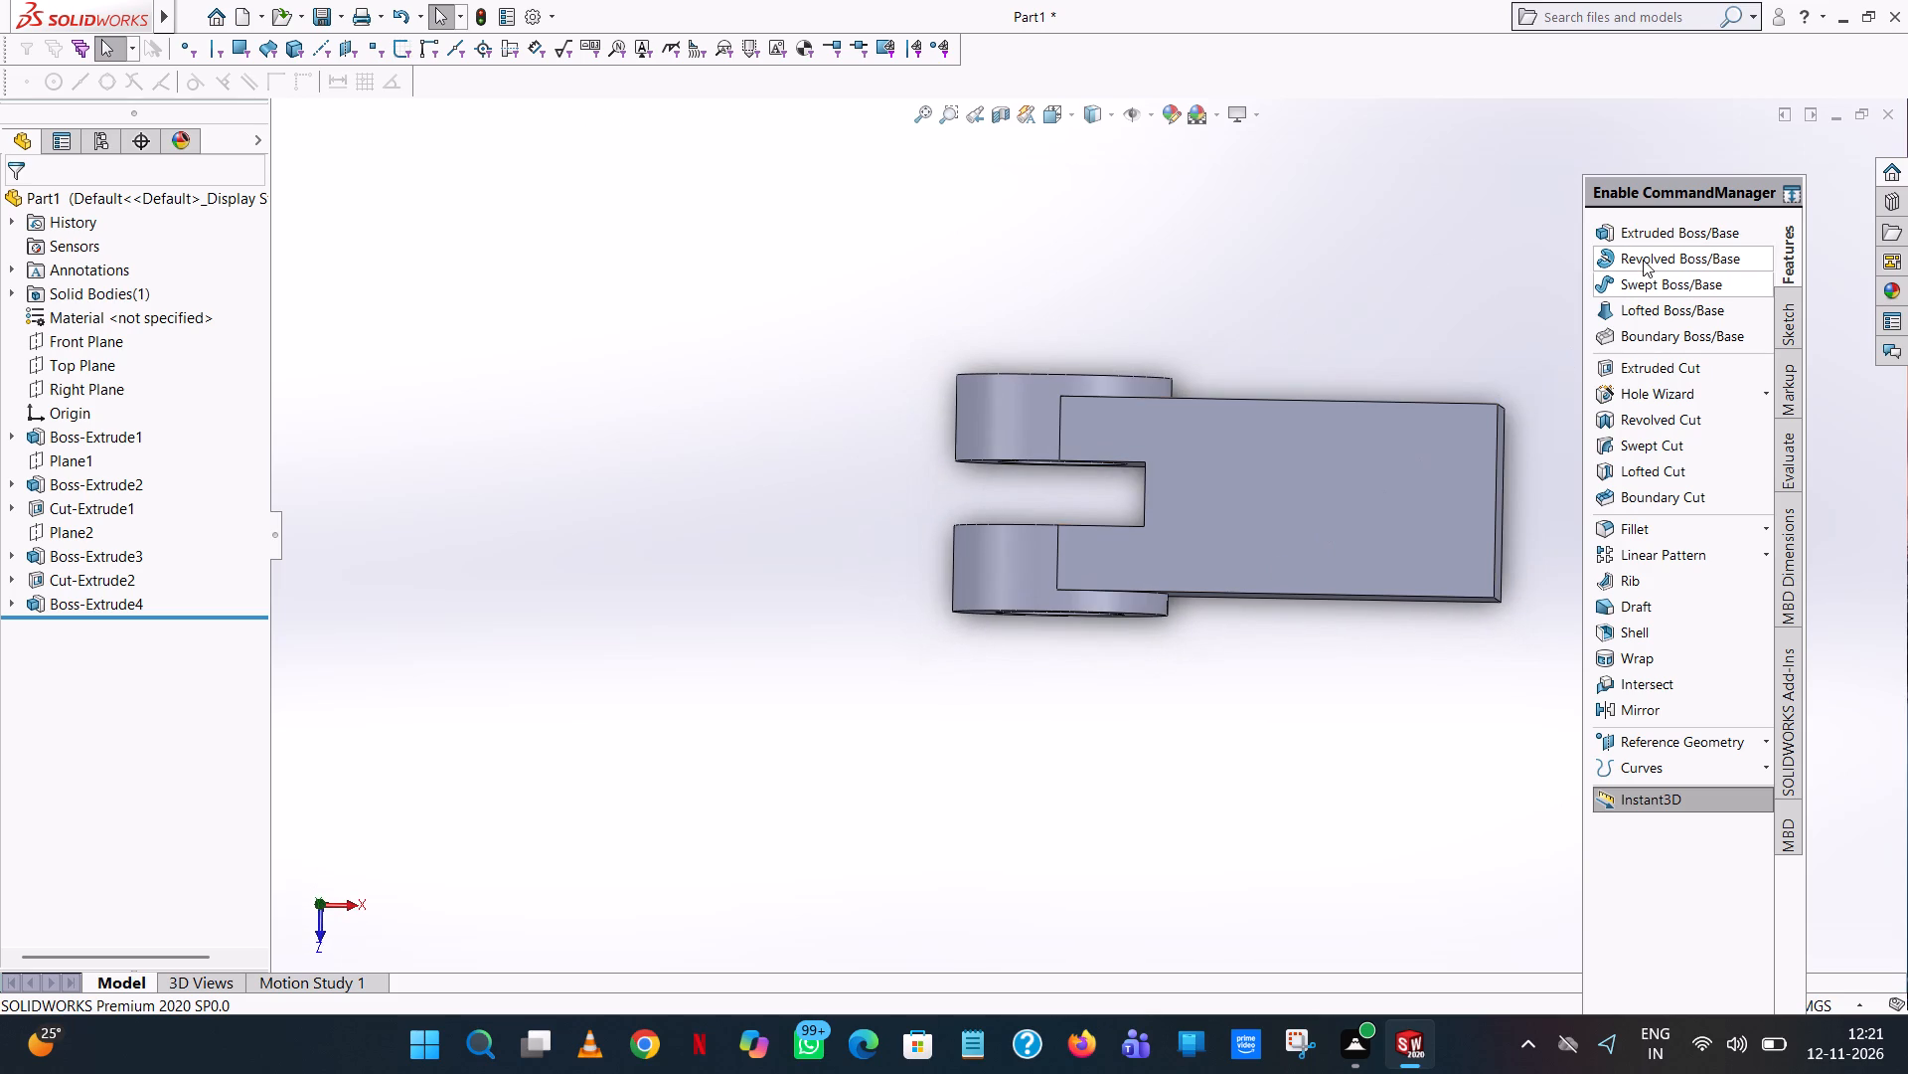
left_click(1651, 221)
left_click(1398, 519)
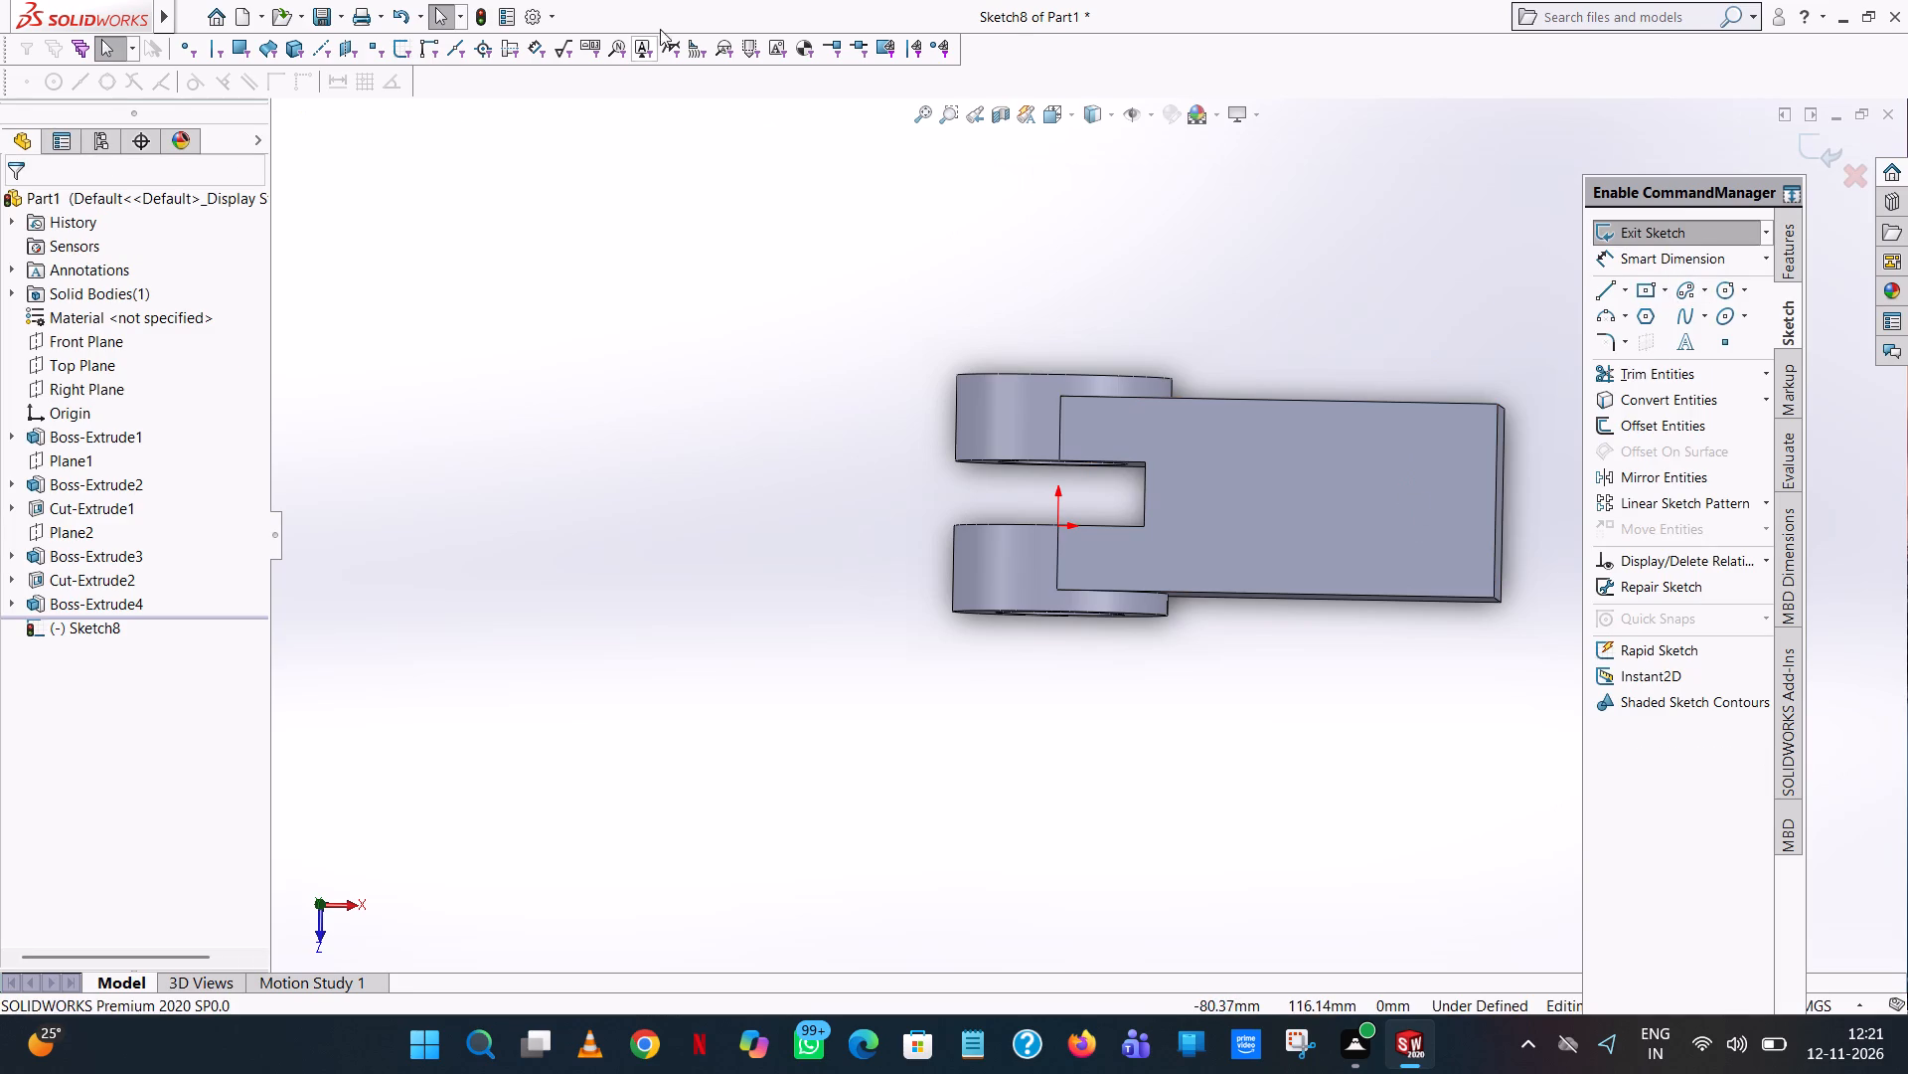
left_click(1066, 114)
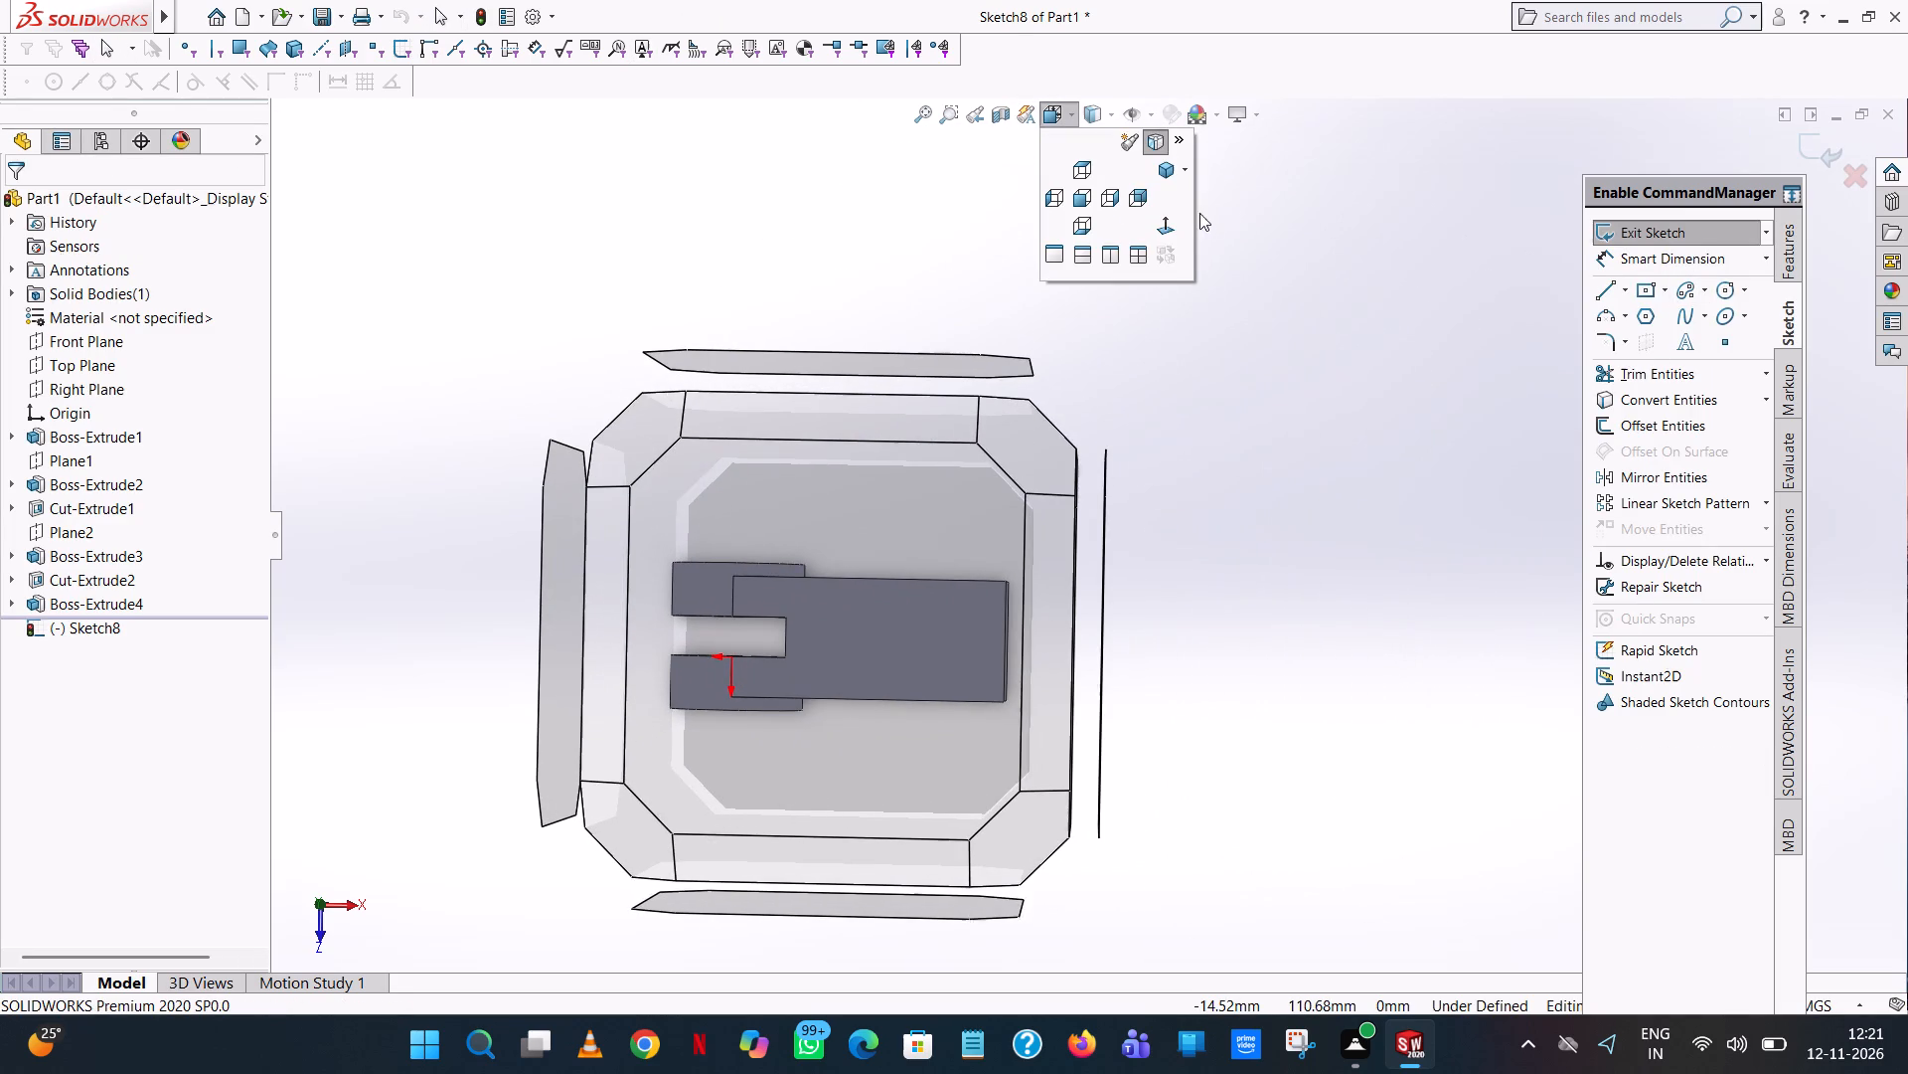
left_click(1171, 221)
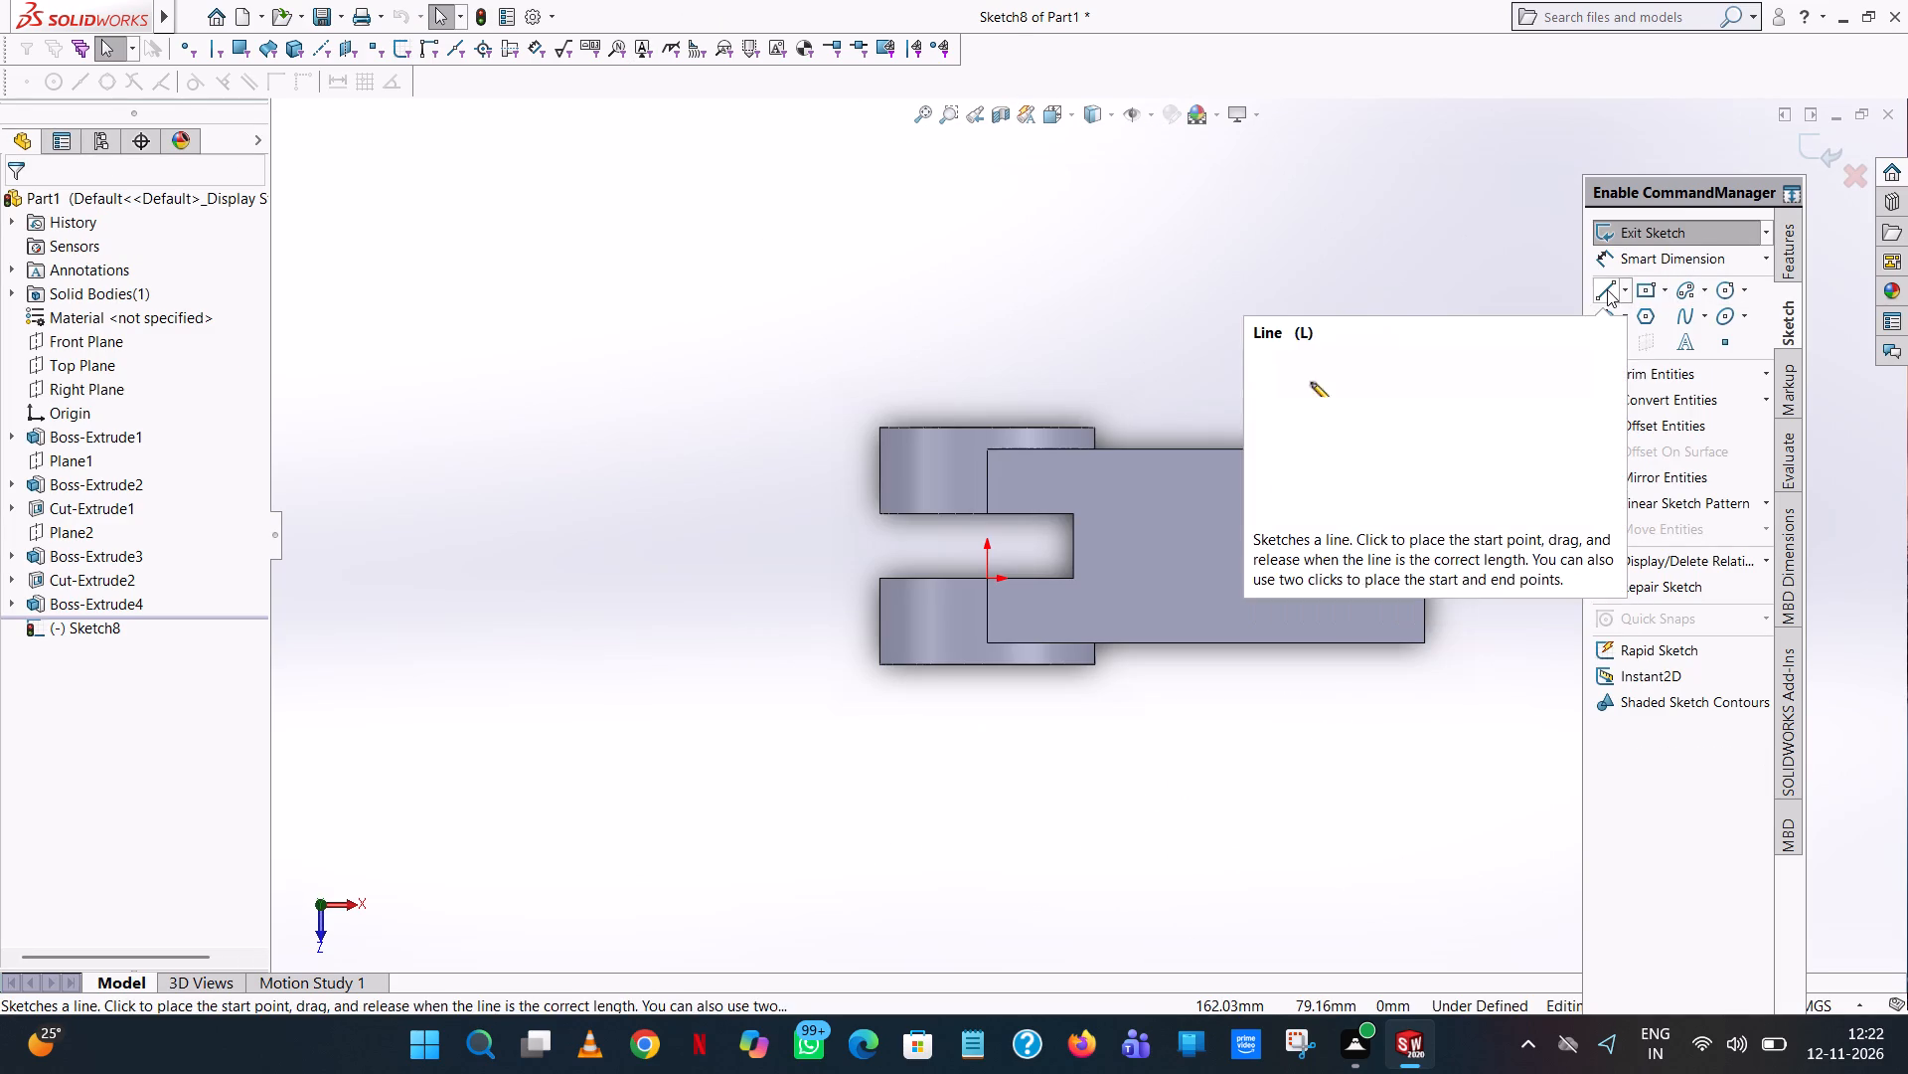
Draw a closed rectangle of lines 40 mm long and 54 mm wide, spanning the arm's full width at the end opposite the discs.
left_click(1607, 288)
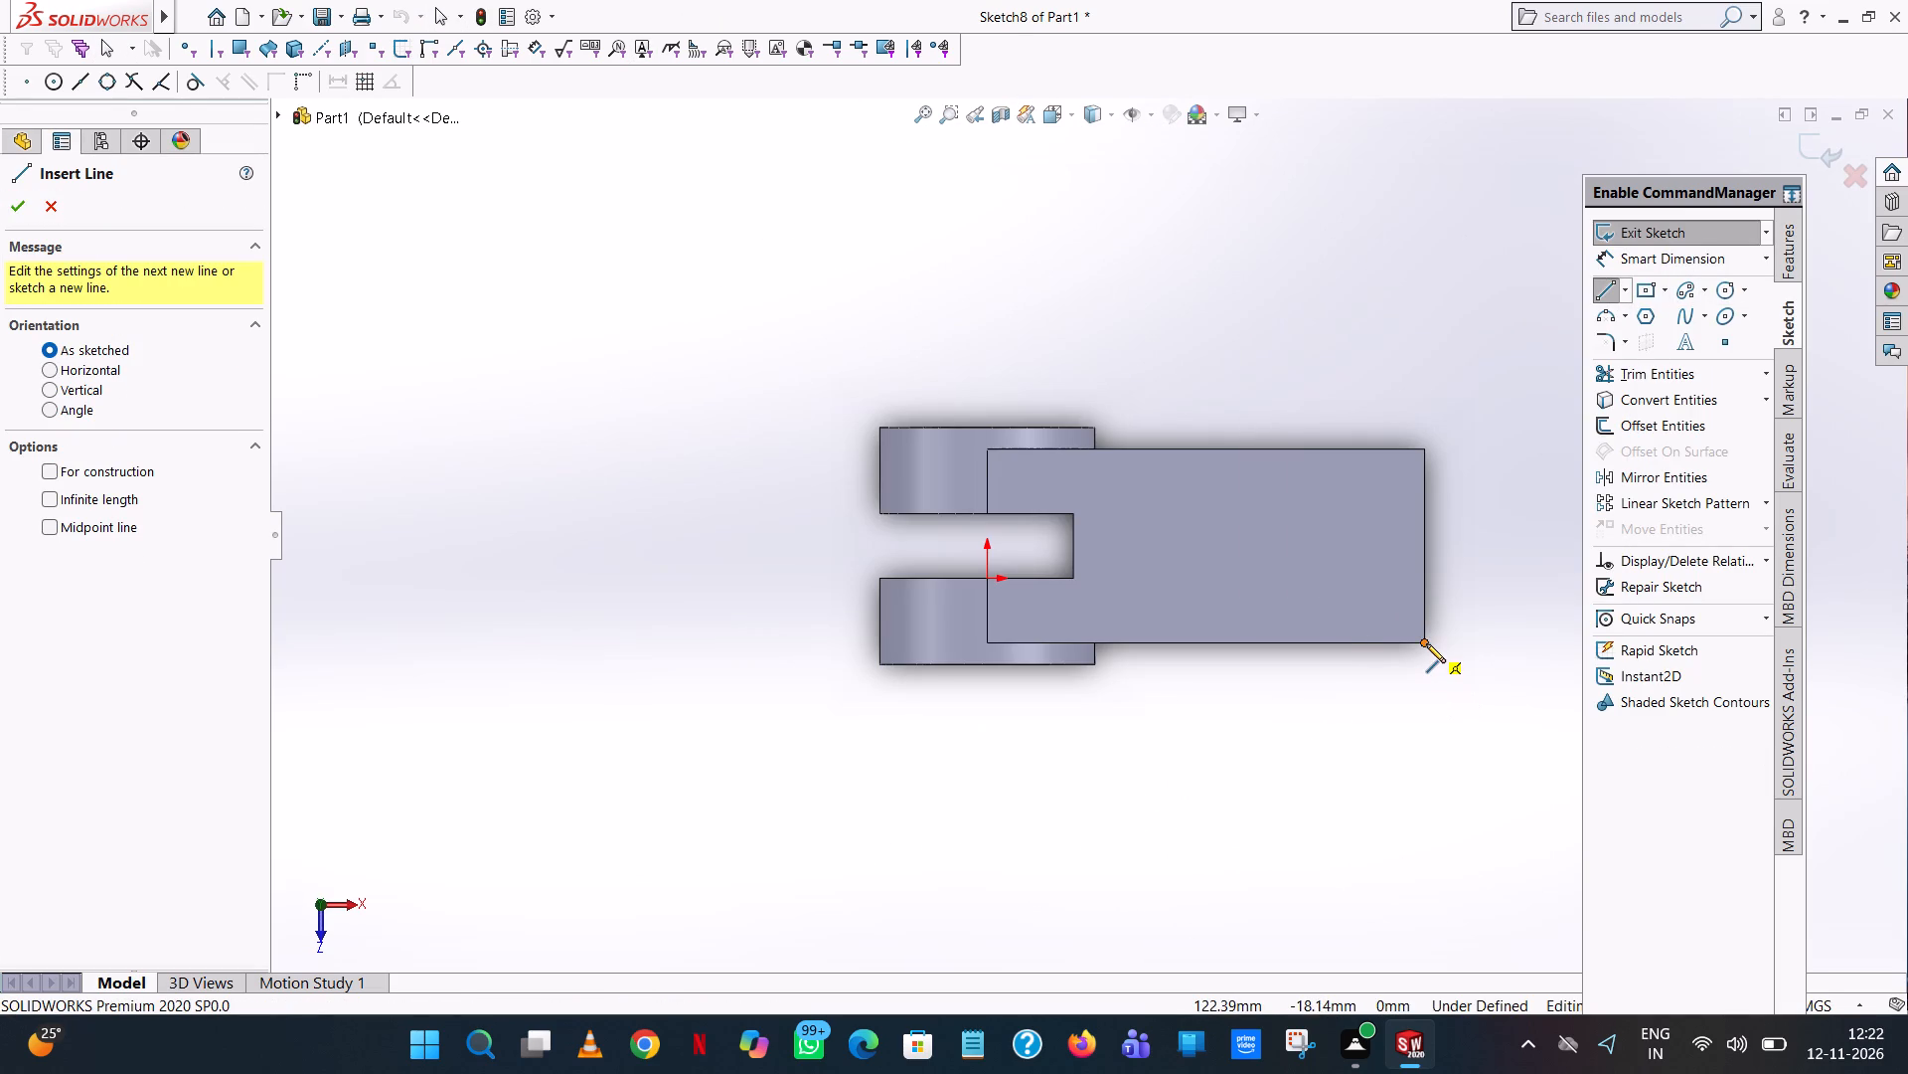
left_click(1426, 643)
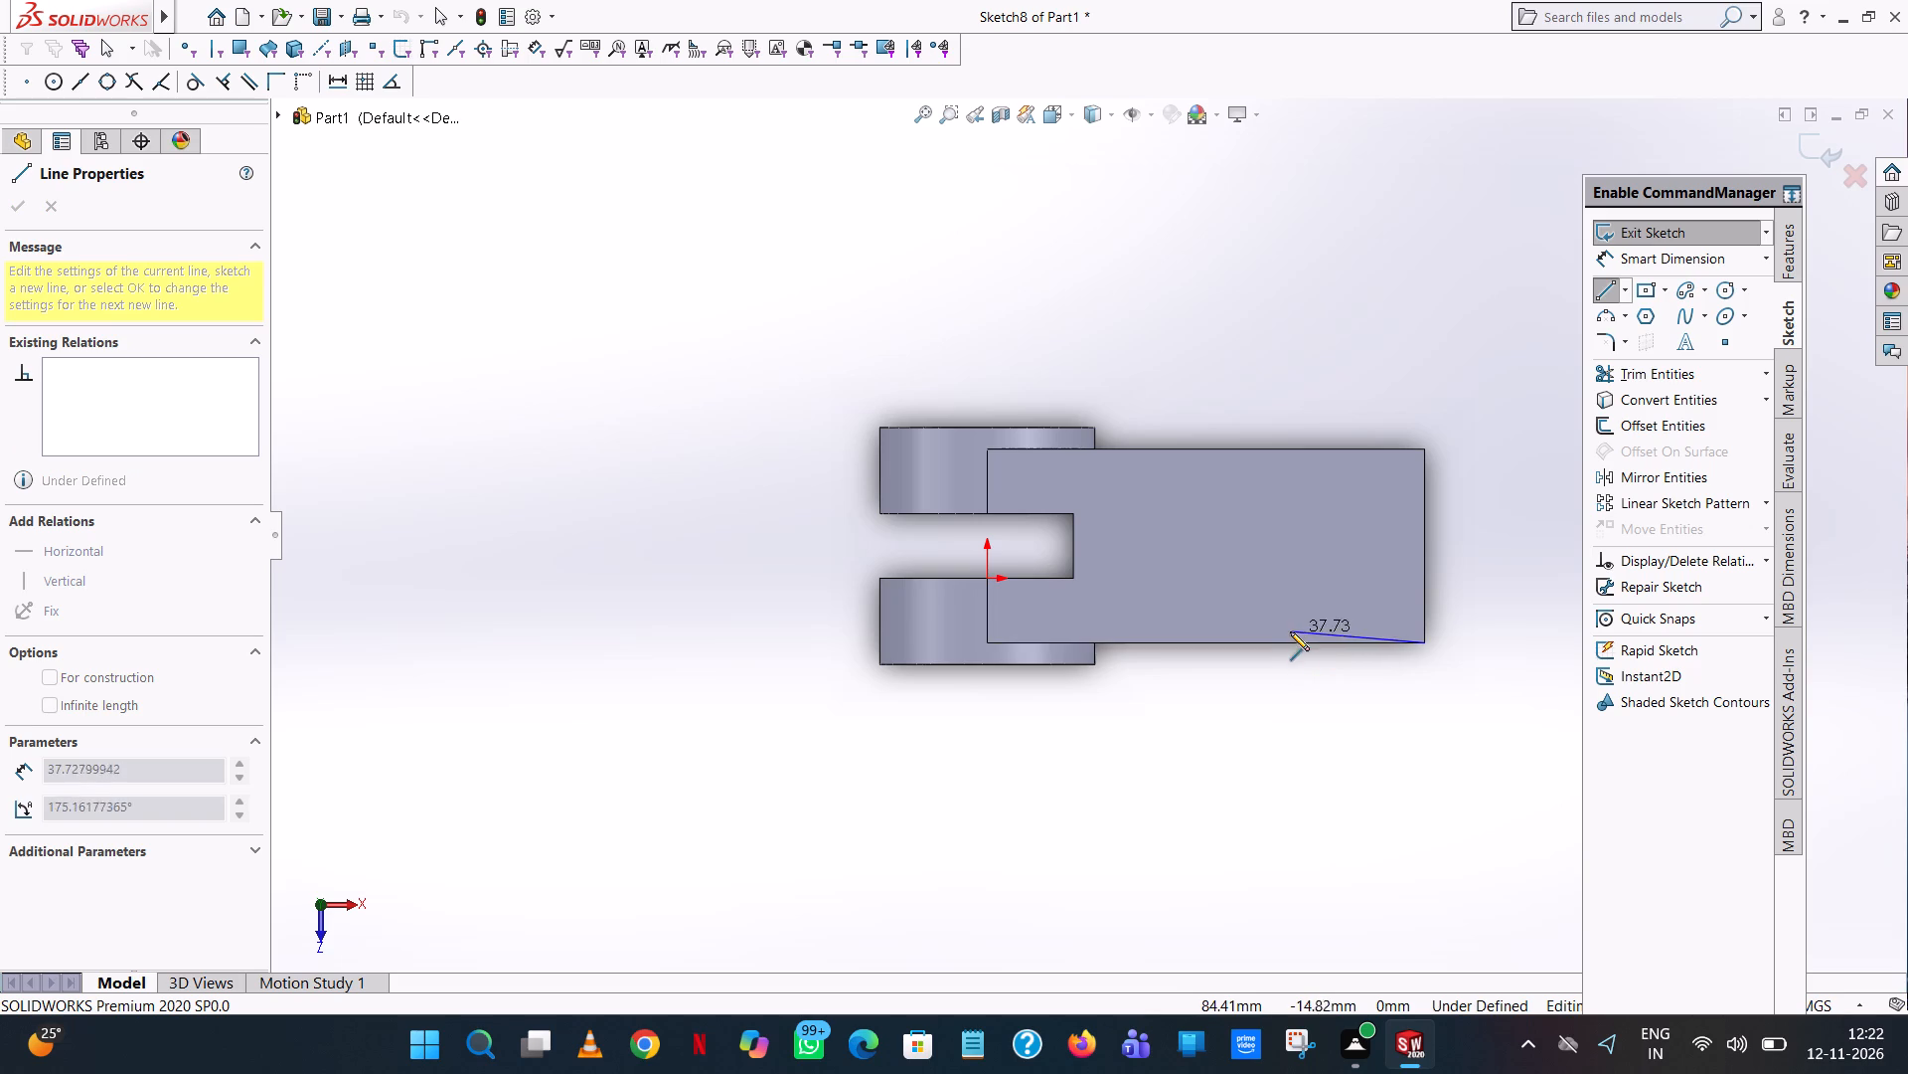
scroll(1286, 640, "down", 5)
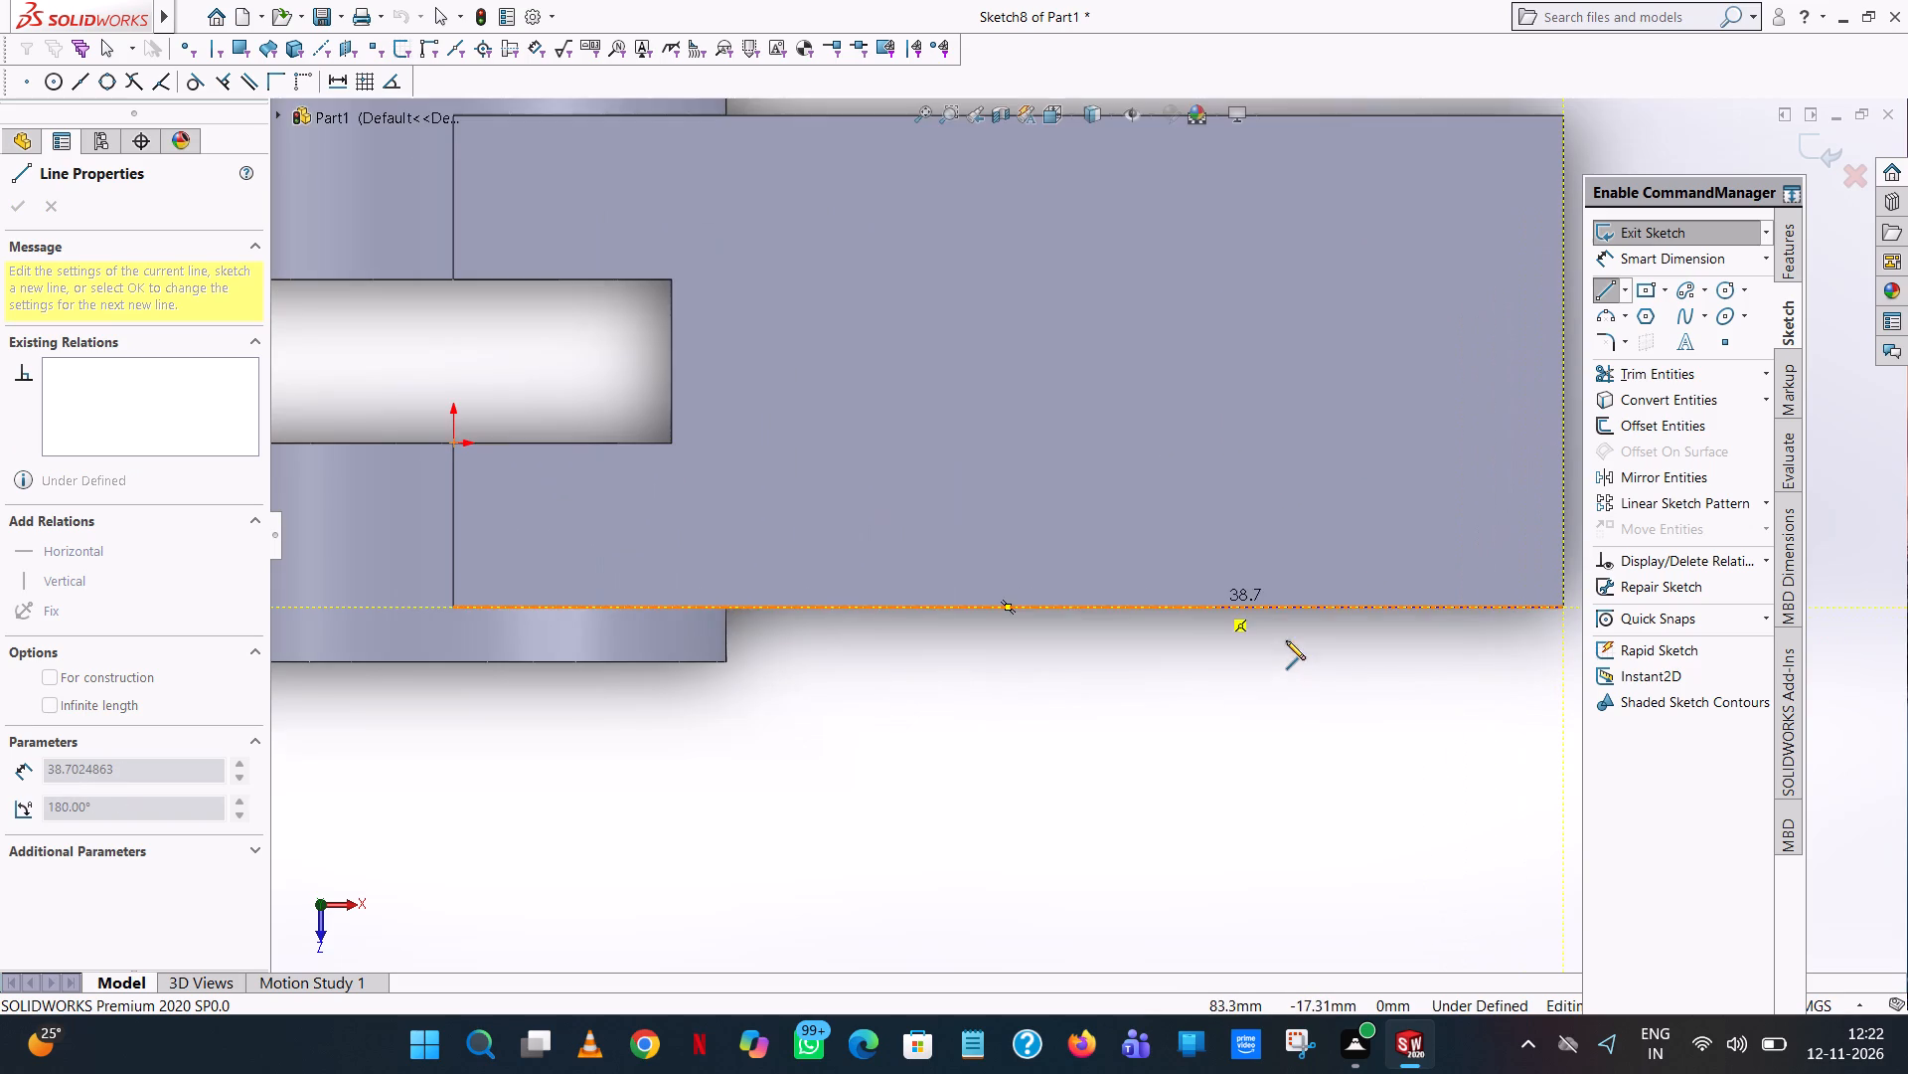
left_click(1159, 608)
type("40")
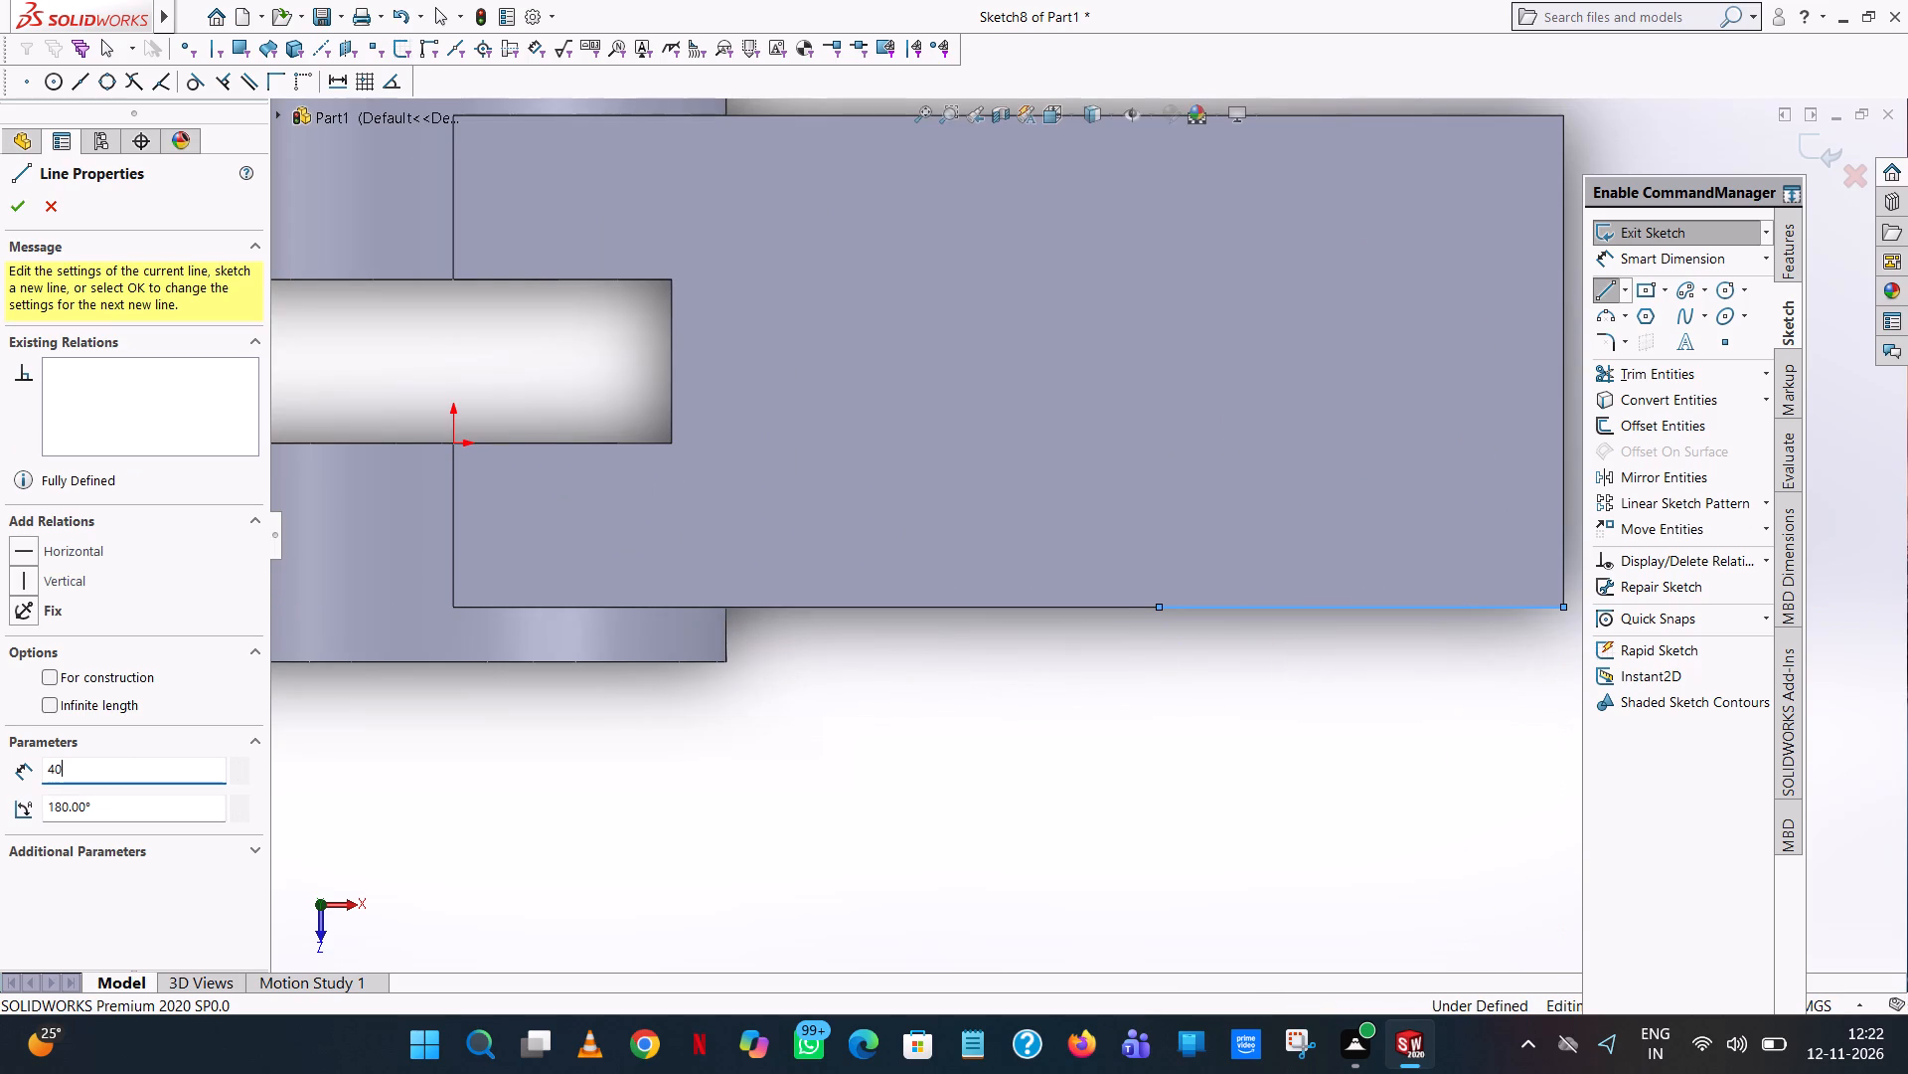
key("Return")
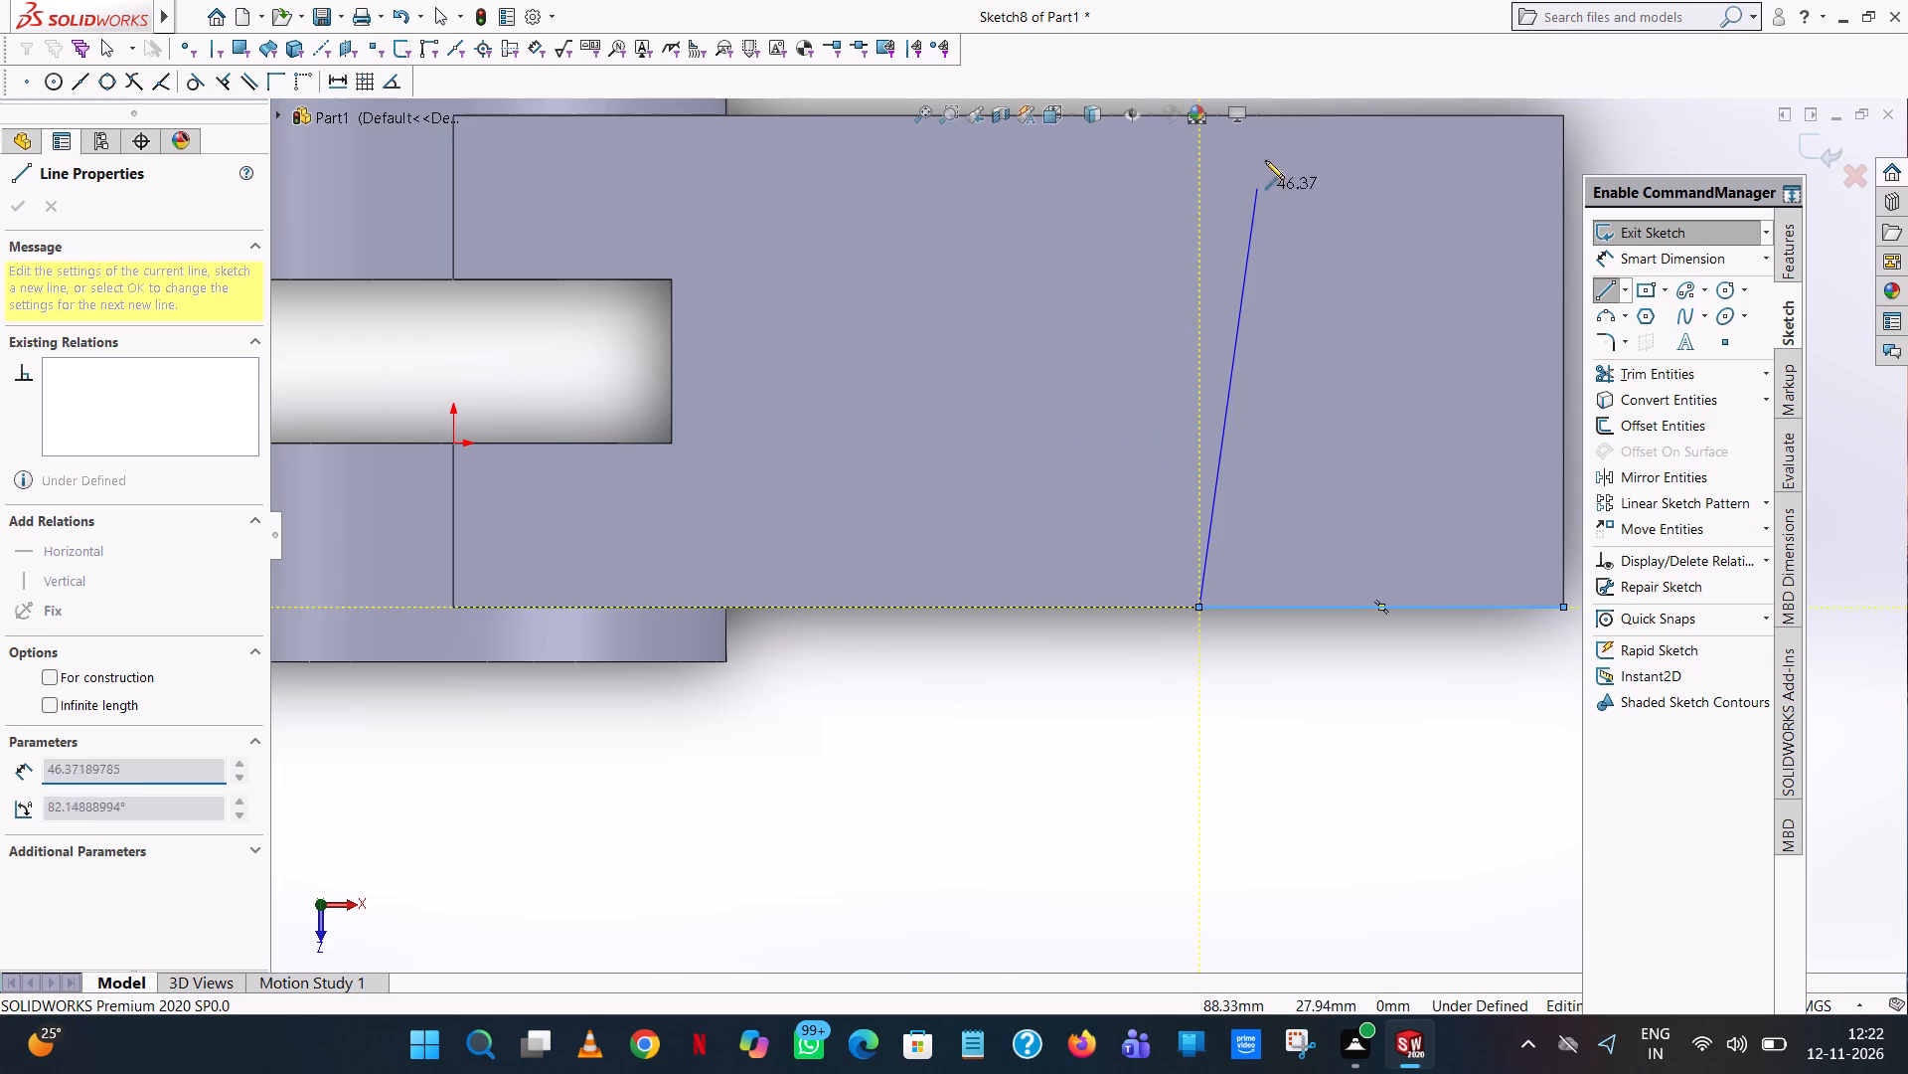
scroll(1200, 194, "up", 1)
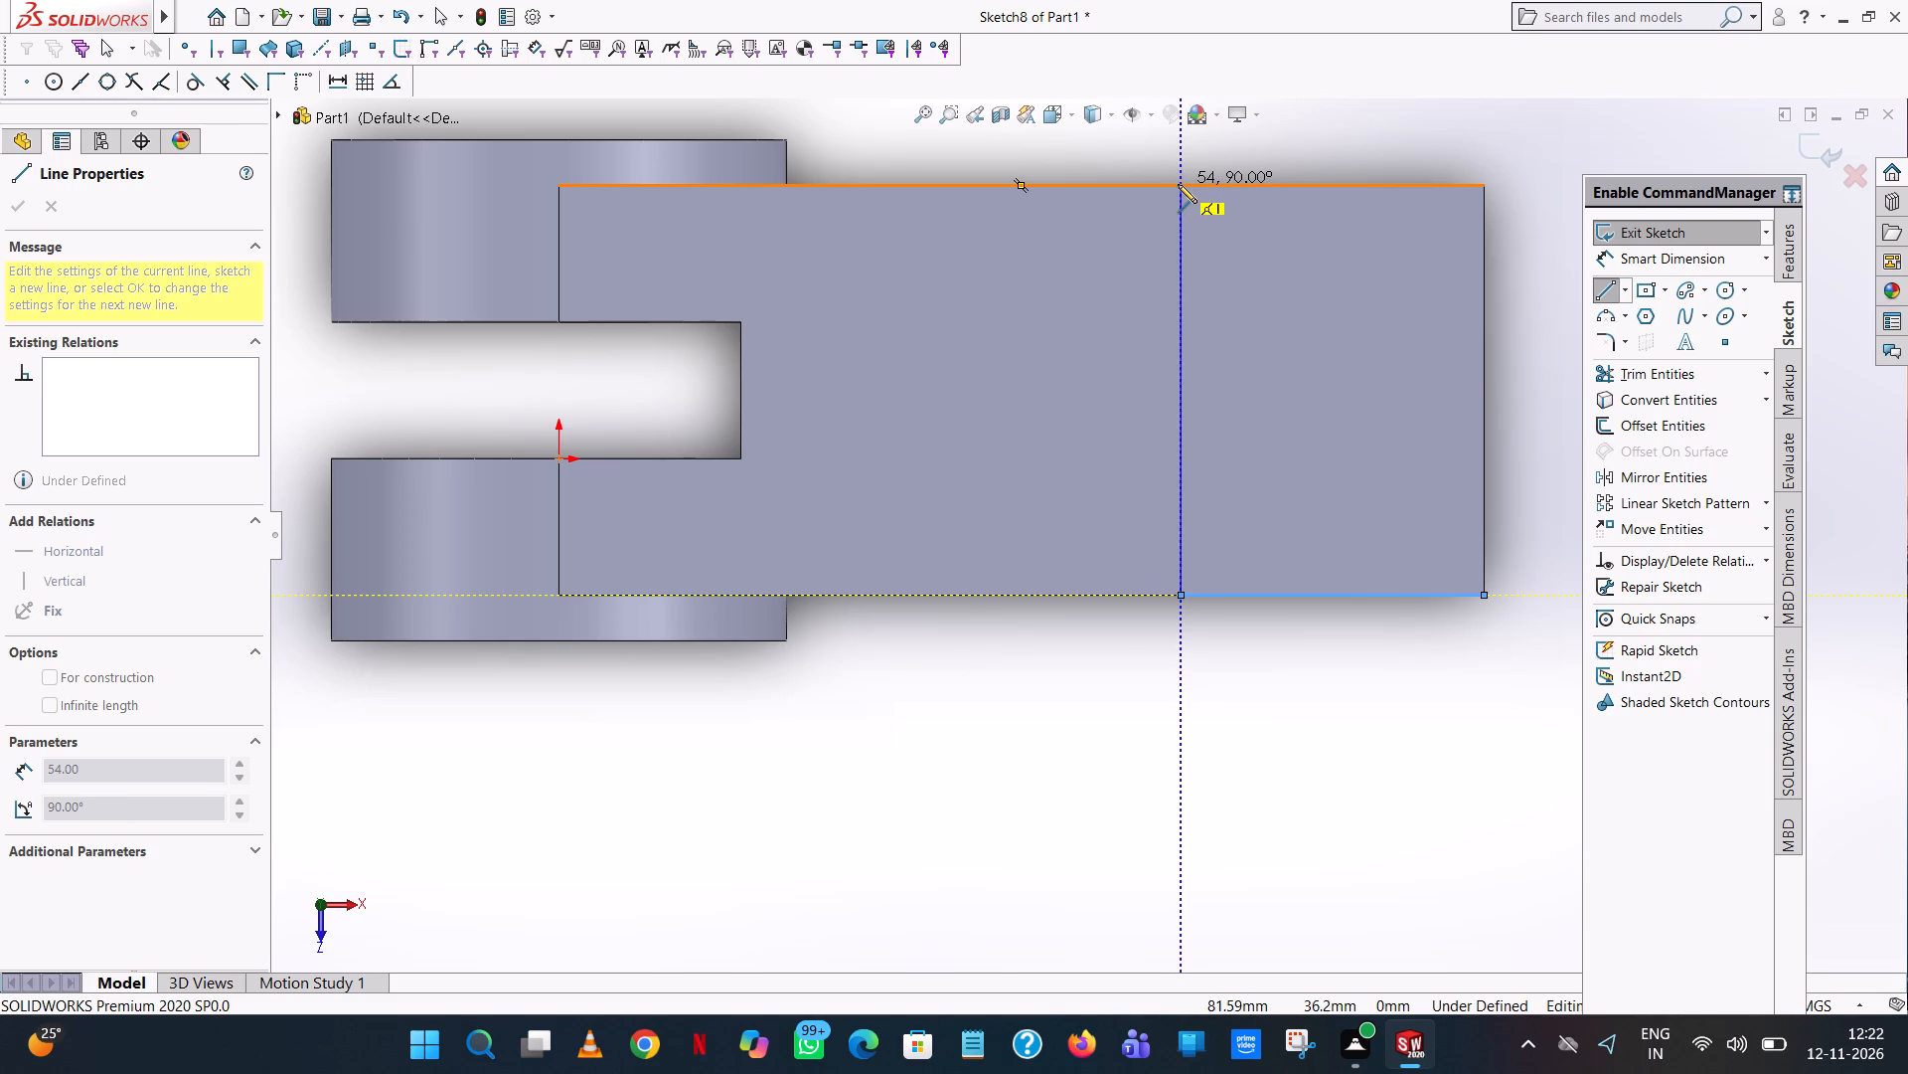
left_click(1178, 184)
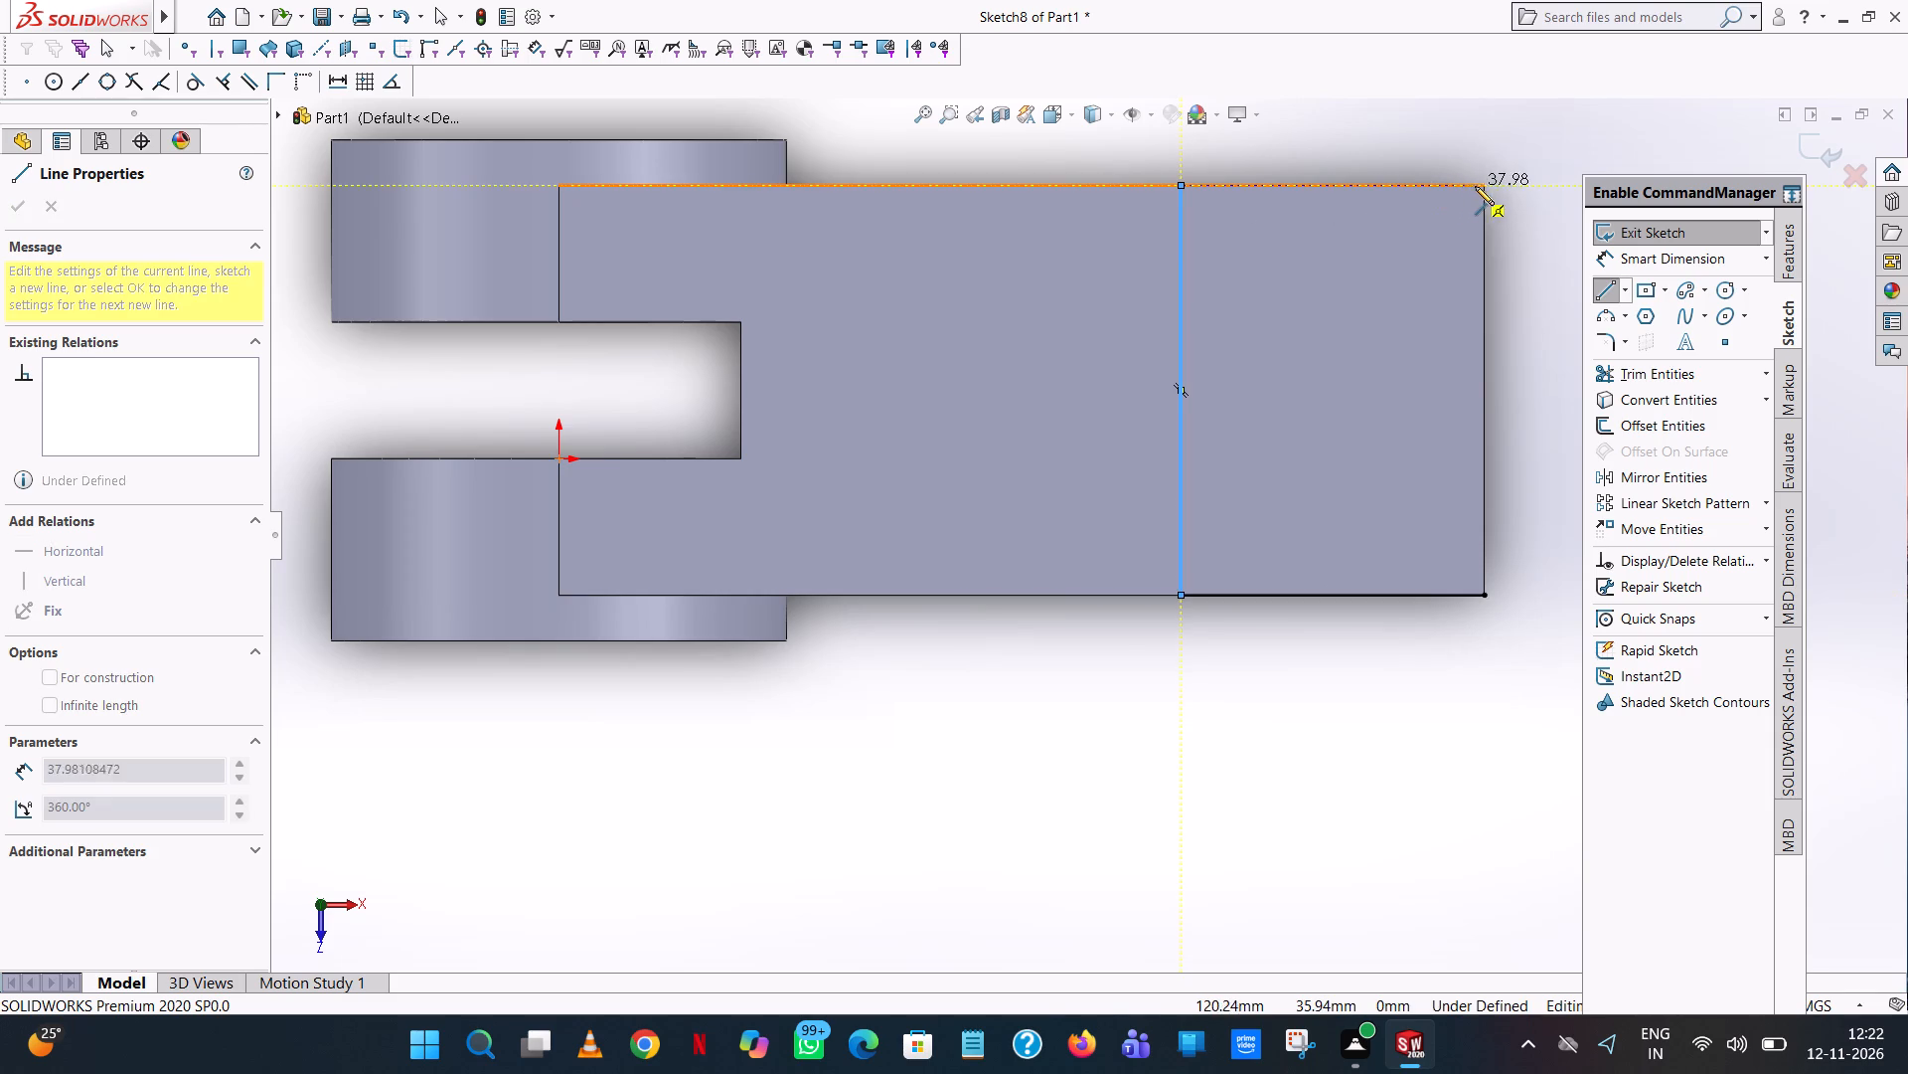
left_click(1485, 185)
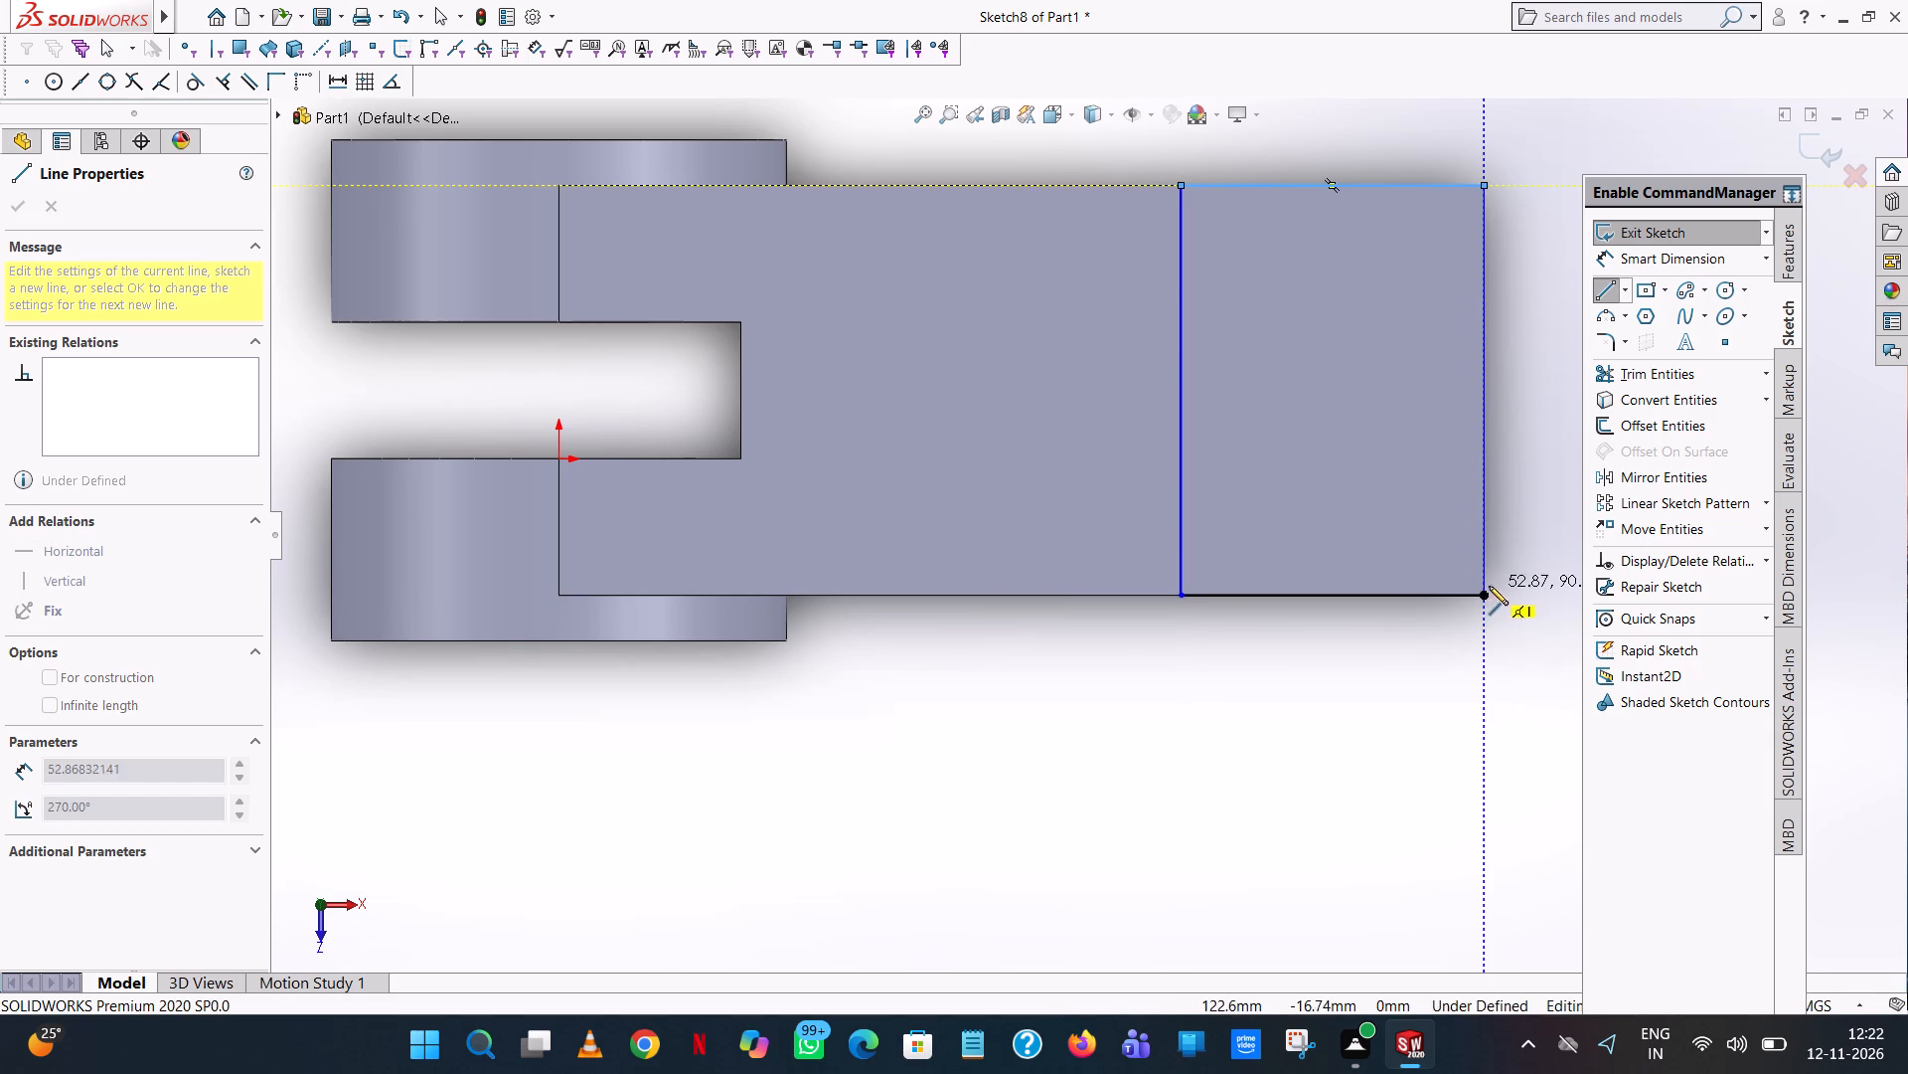
left_click(1484, 598)
right_click(1483, 597)
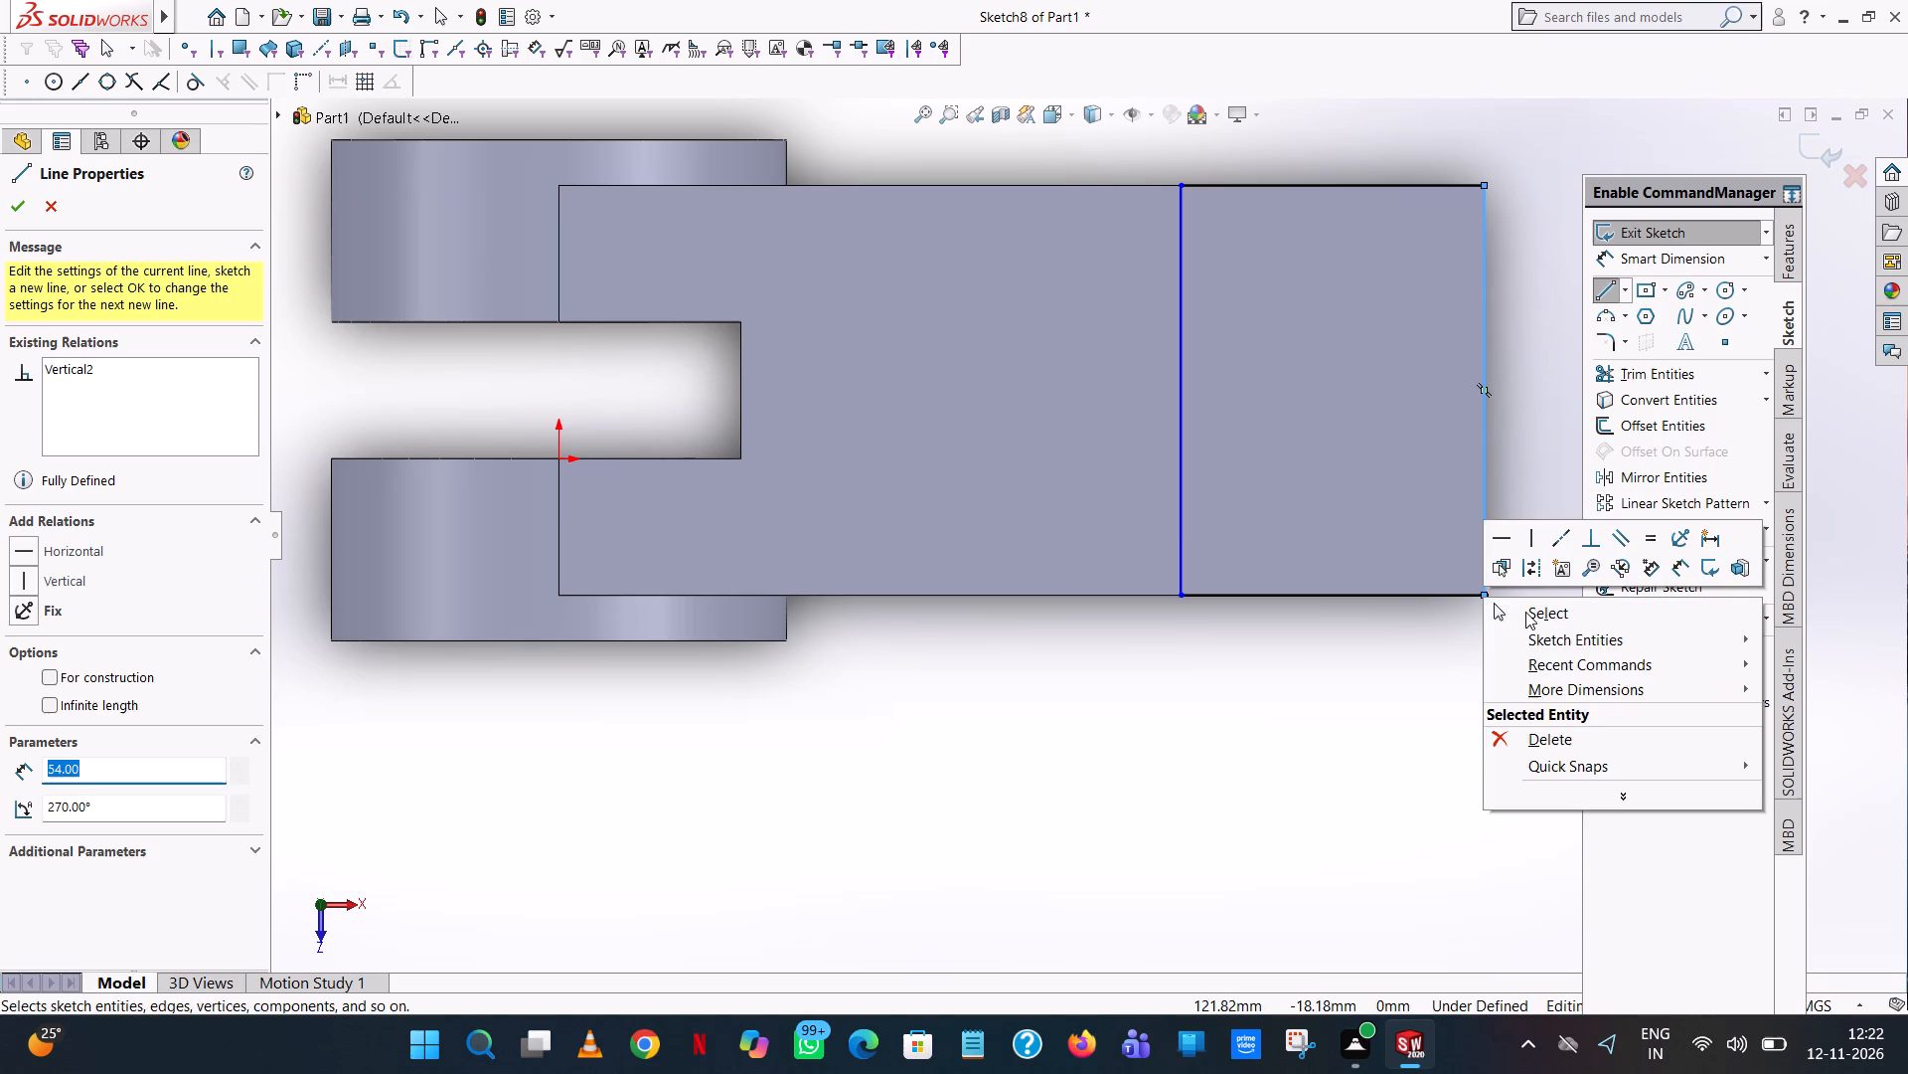
left_click(1525, 612)
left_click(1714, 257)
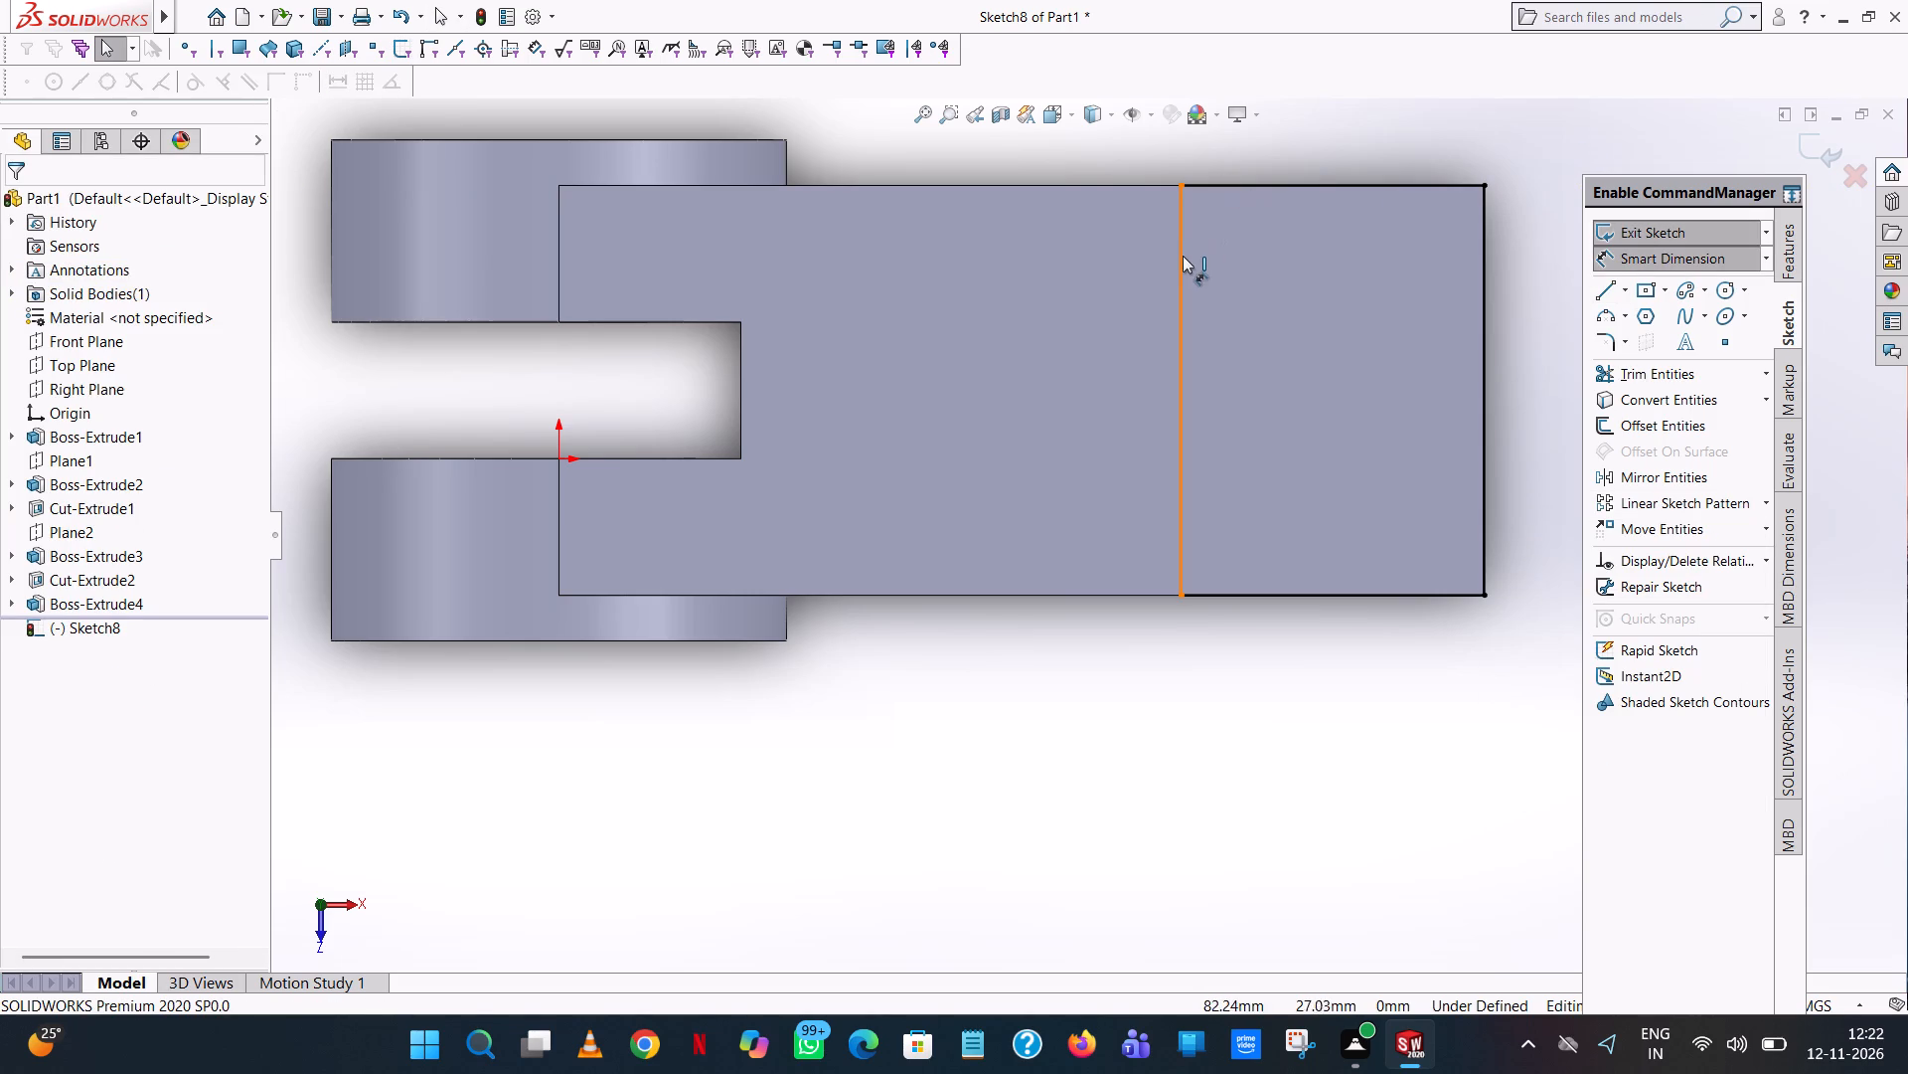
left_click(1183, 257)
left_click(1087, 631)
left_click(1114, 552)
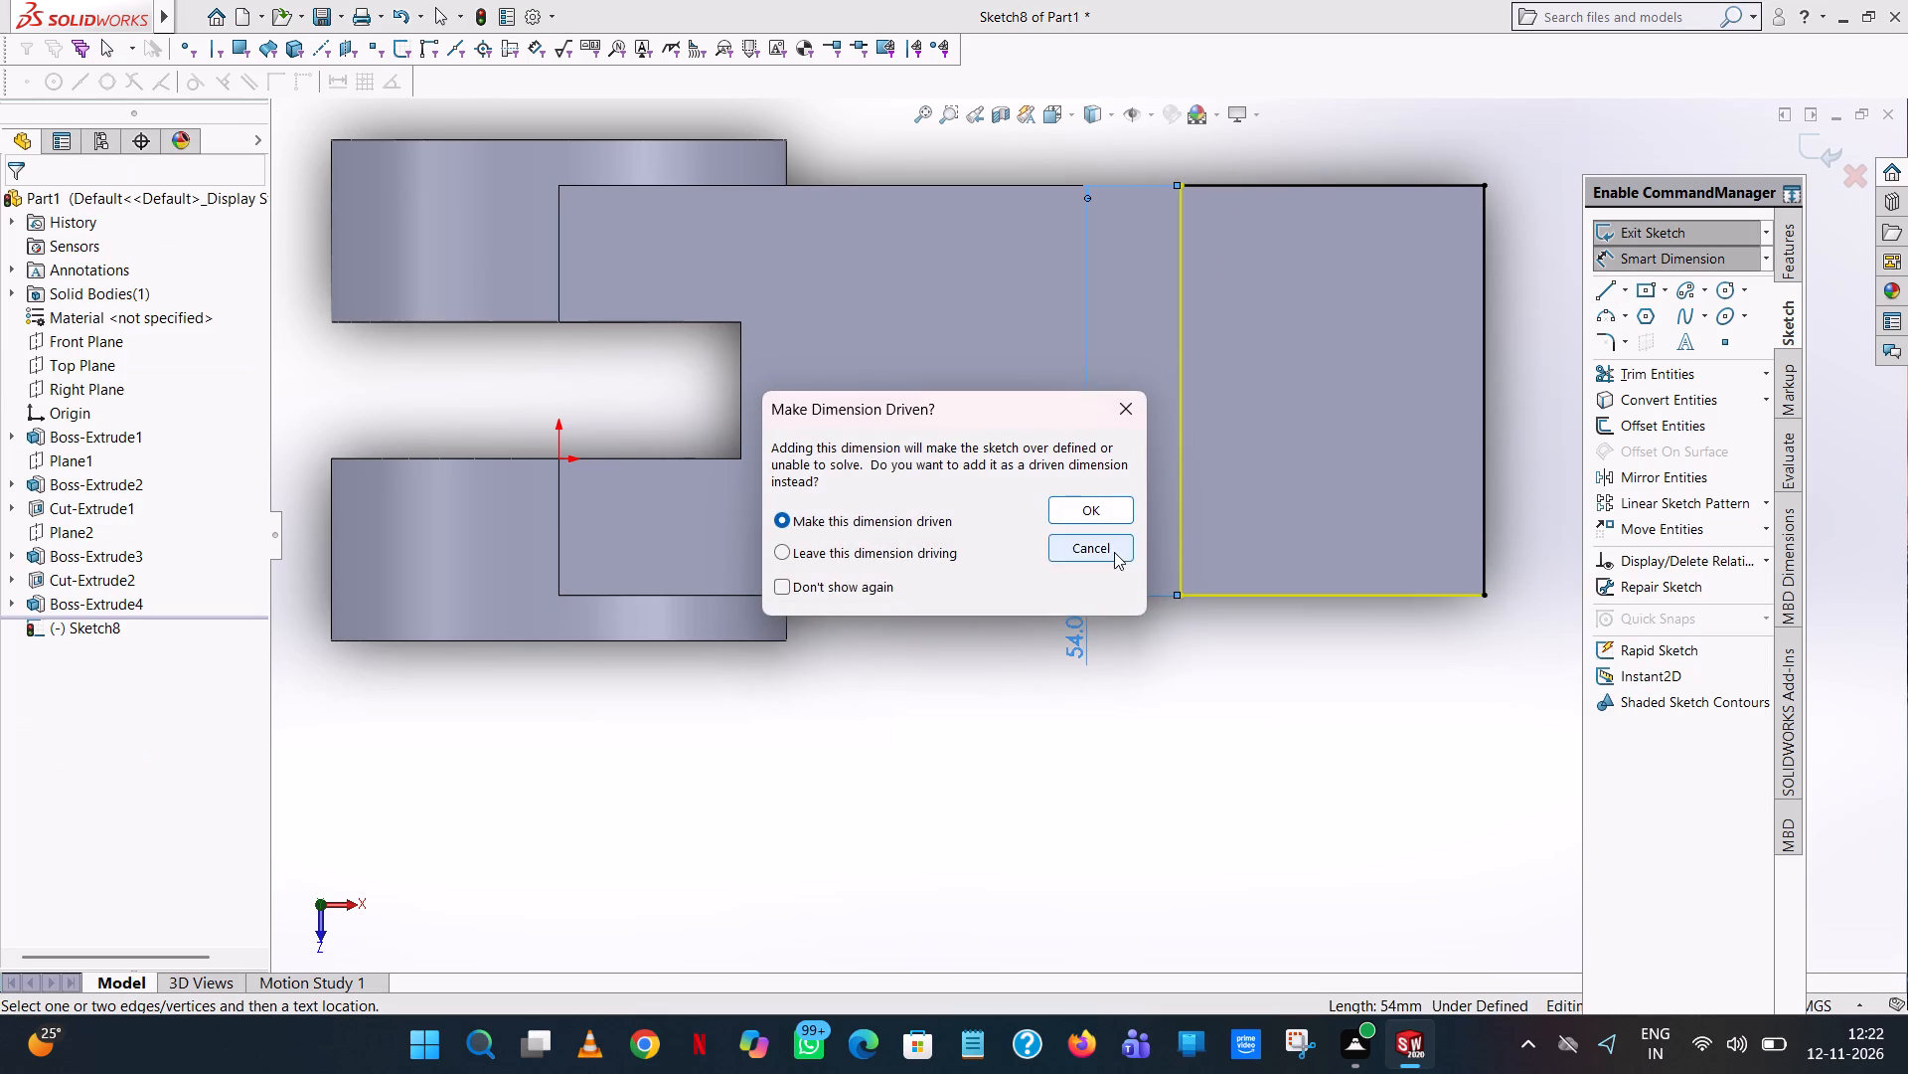
Dimension the rectangle's length along the arm between its two cross lines as 40 mm.
left_click(1181, 429)
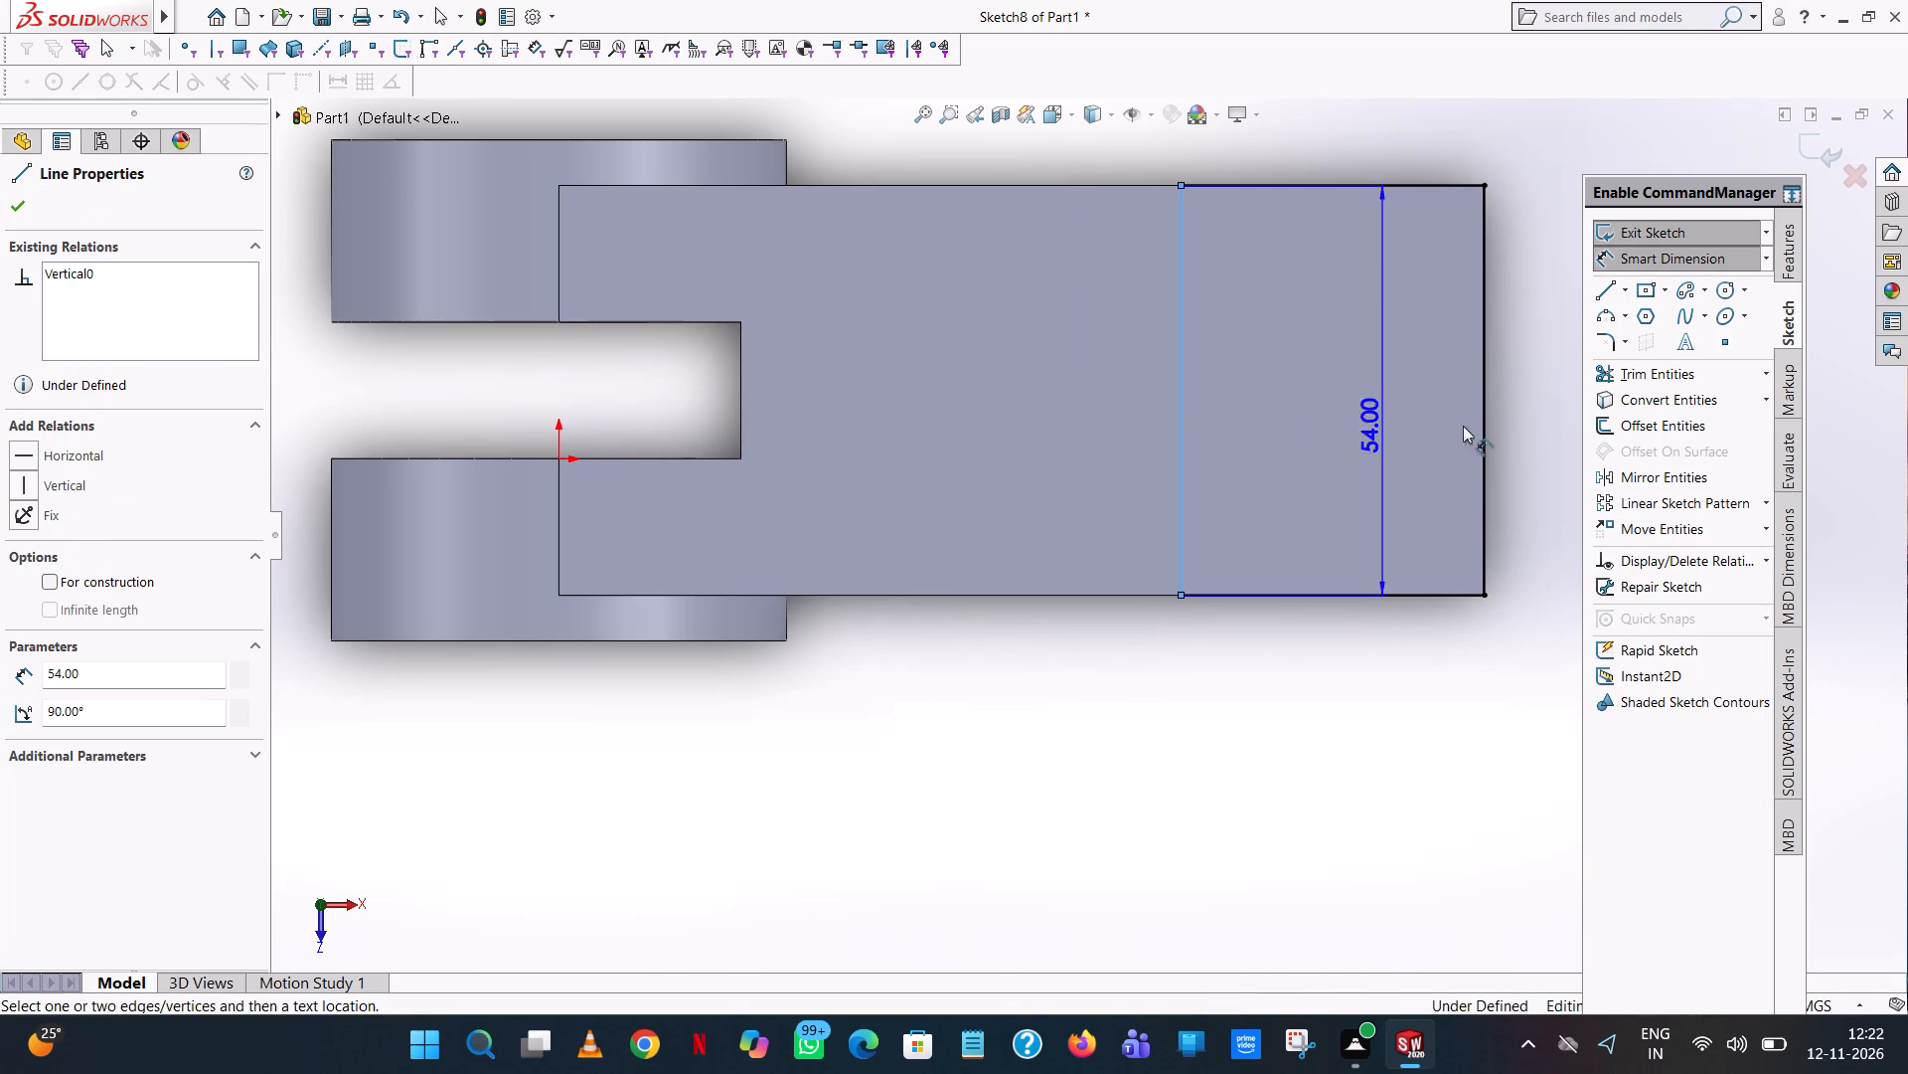
left_click(1487, 415)
left_click(1405, 743)
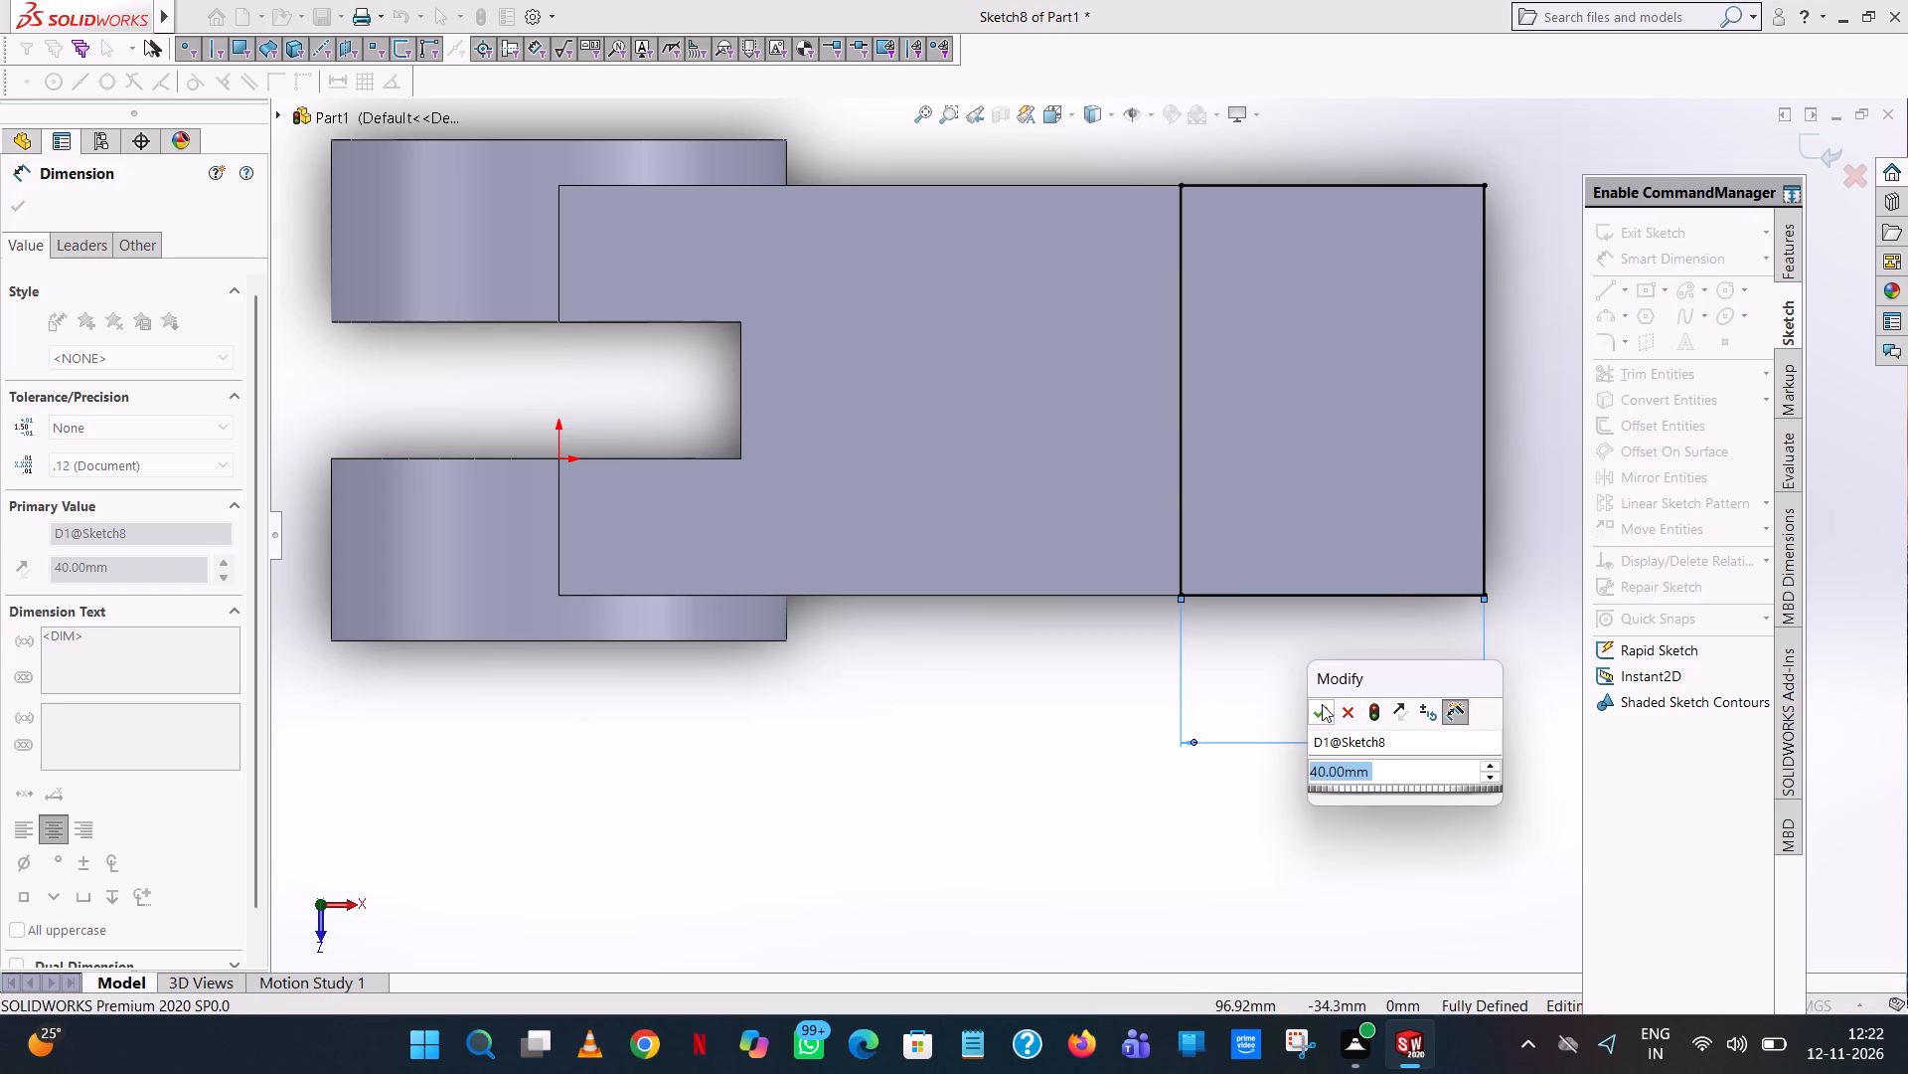
left_click(1322, 704)
left_click(1287, 696)
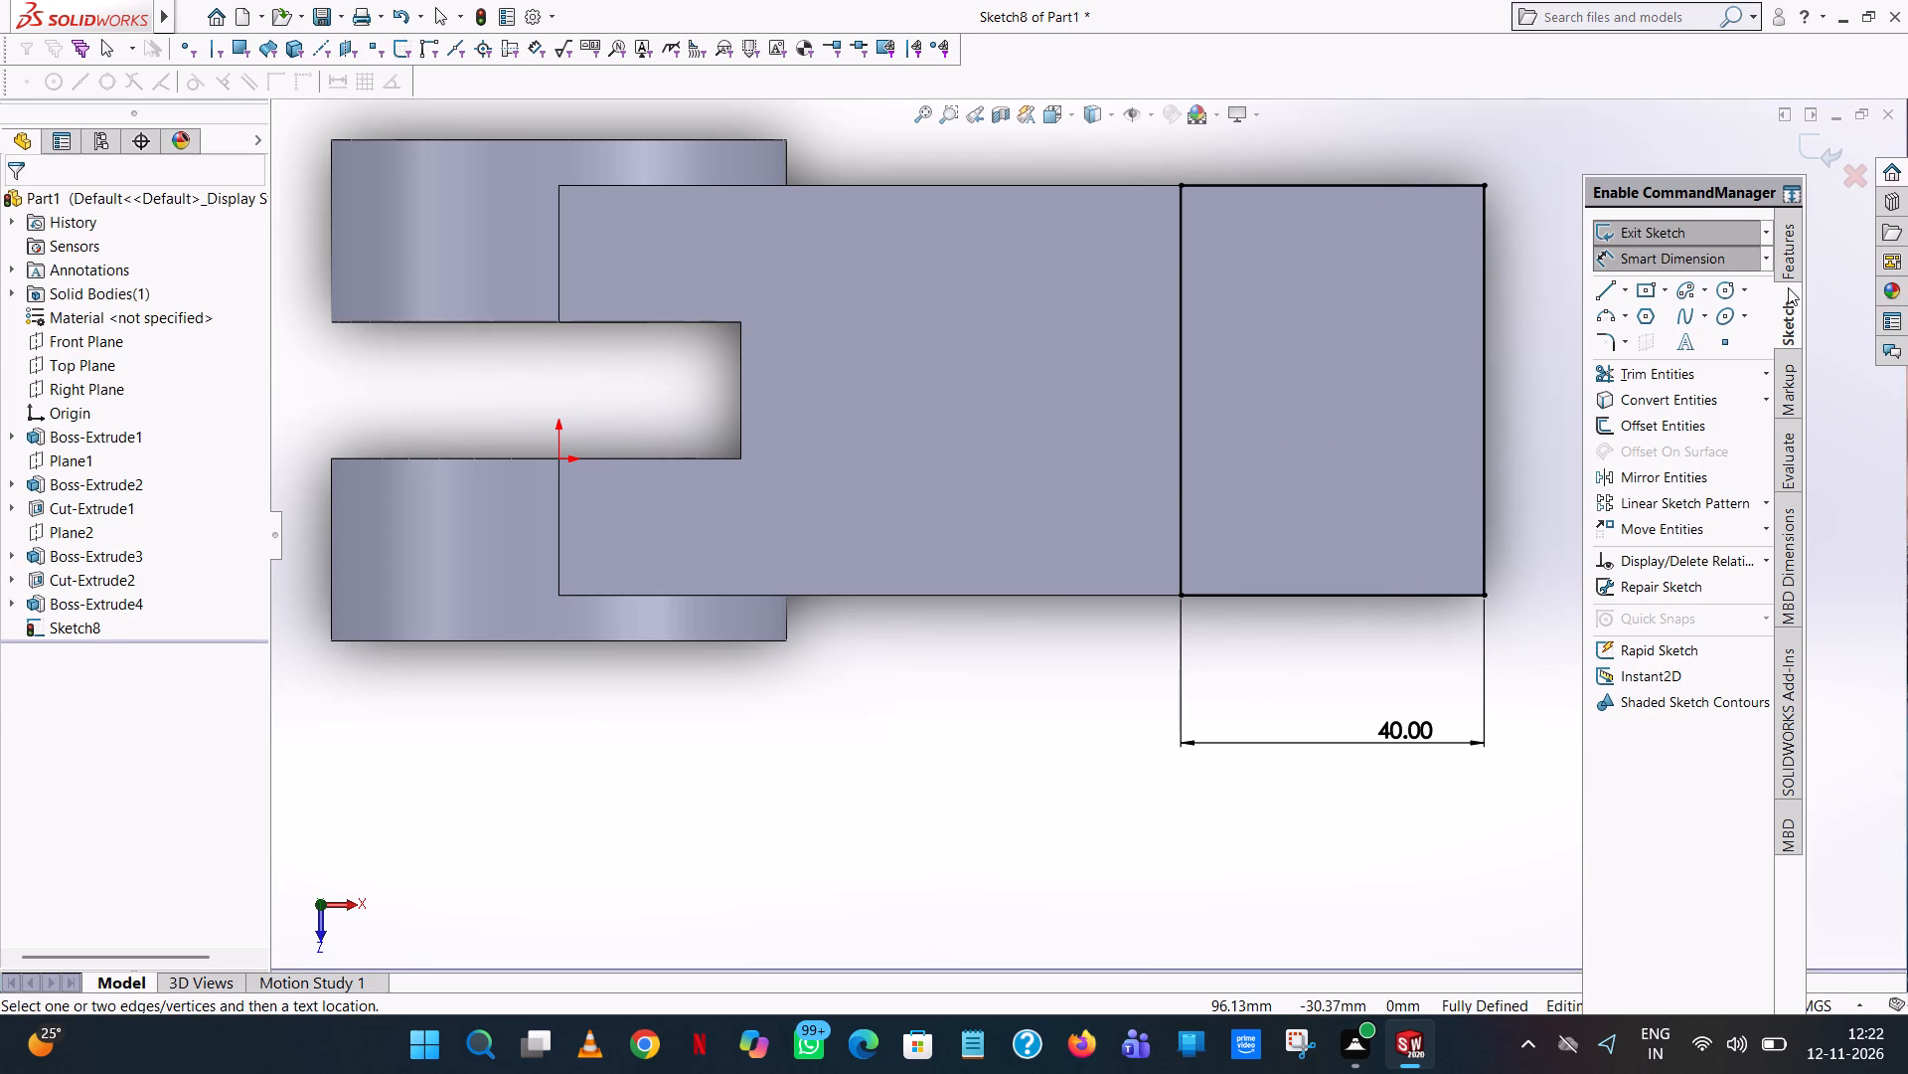
Extrude the rectangle as a blind Extruded Boss 6 mm high, upward from the arm's top face and merged with it.
left_click(1786, 269)
left_click(1735, 226)
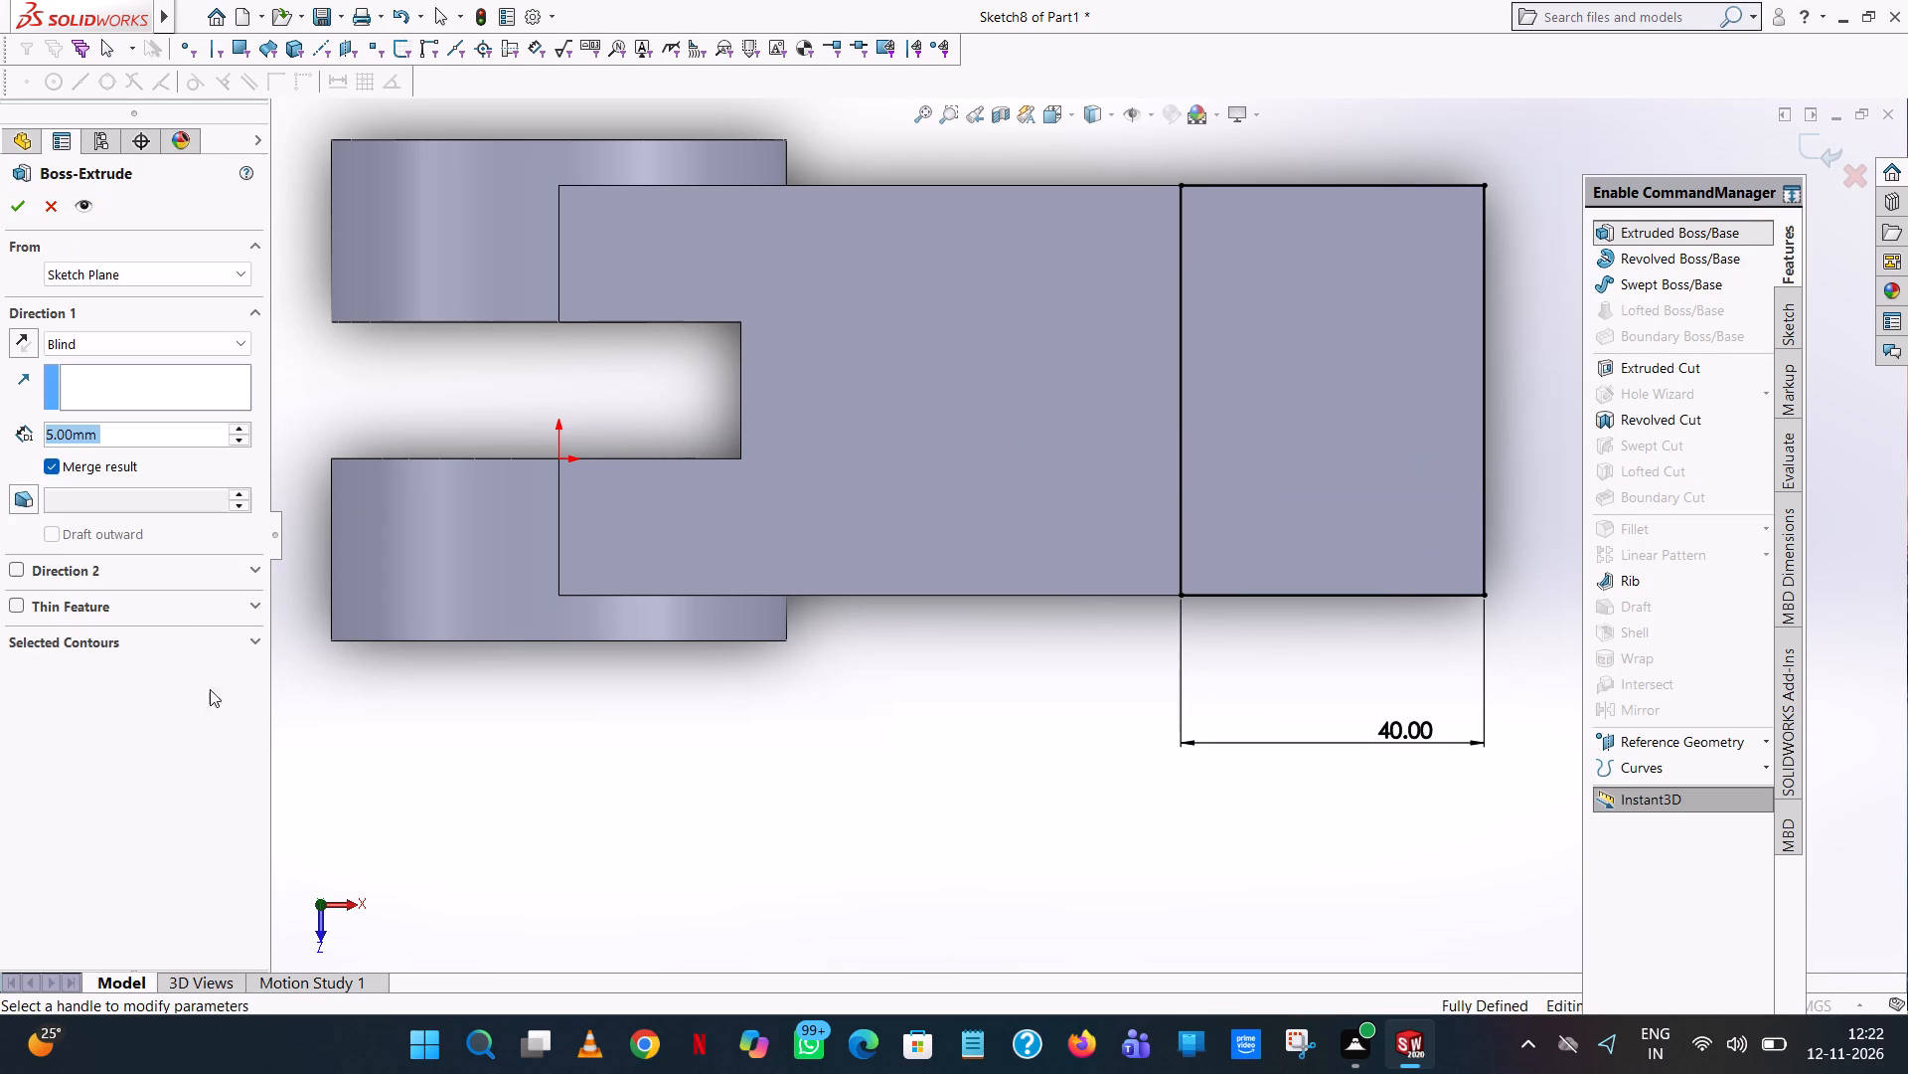
key("6")
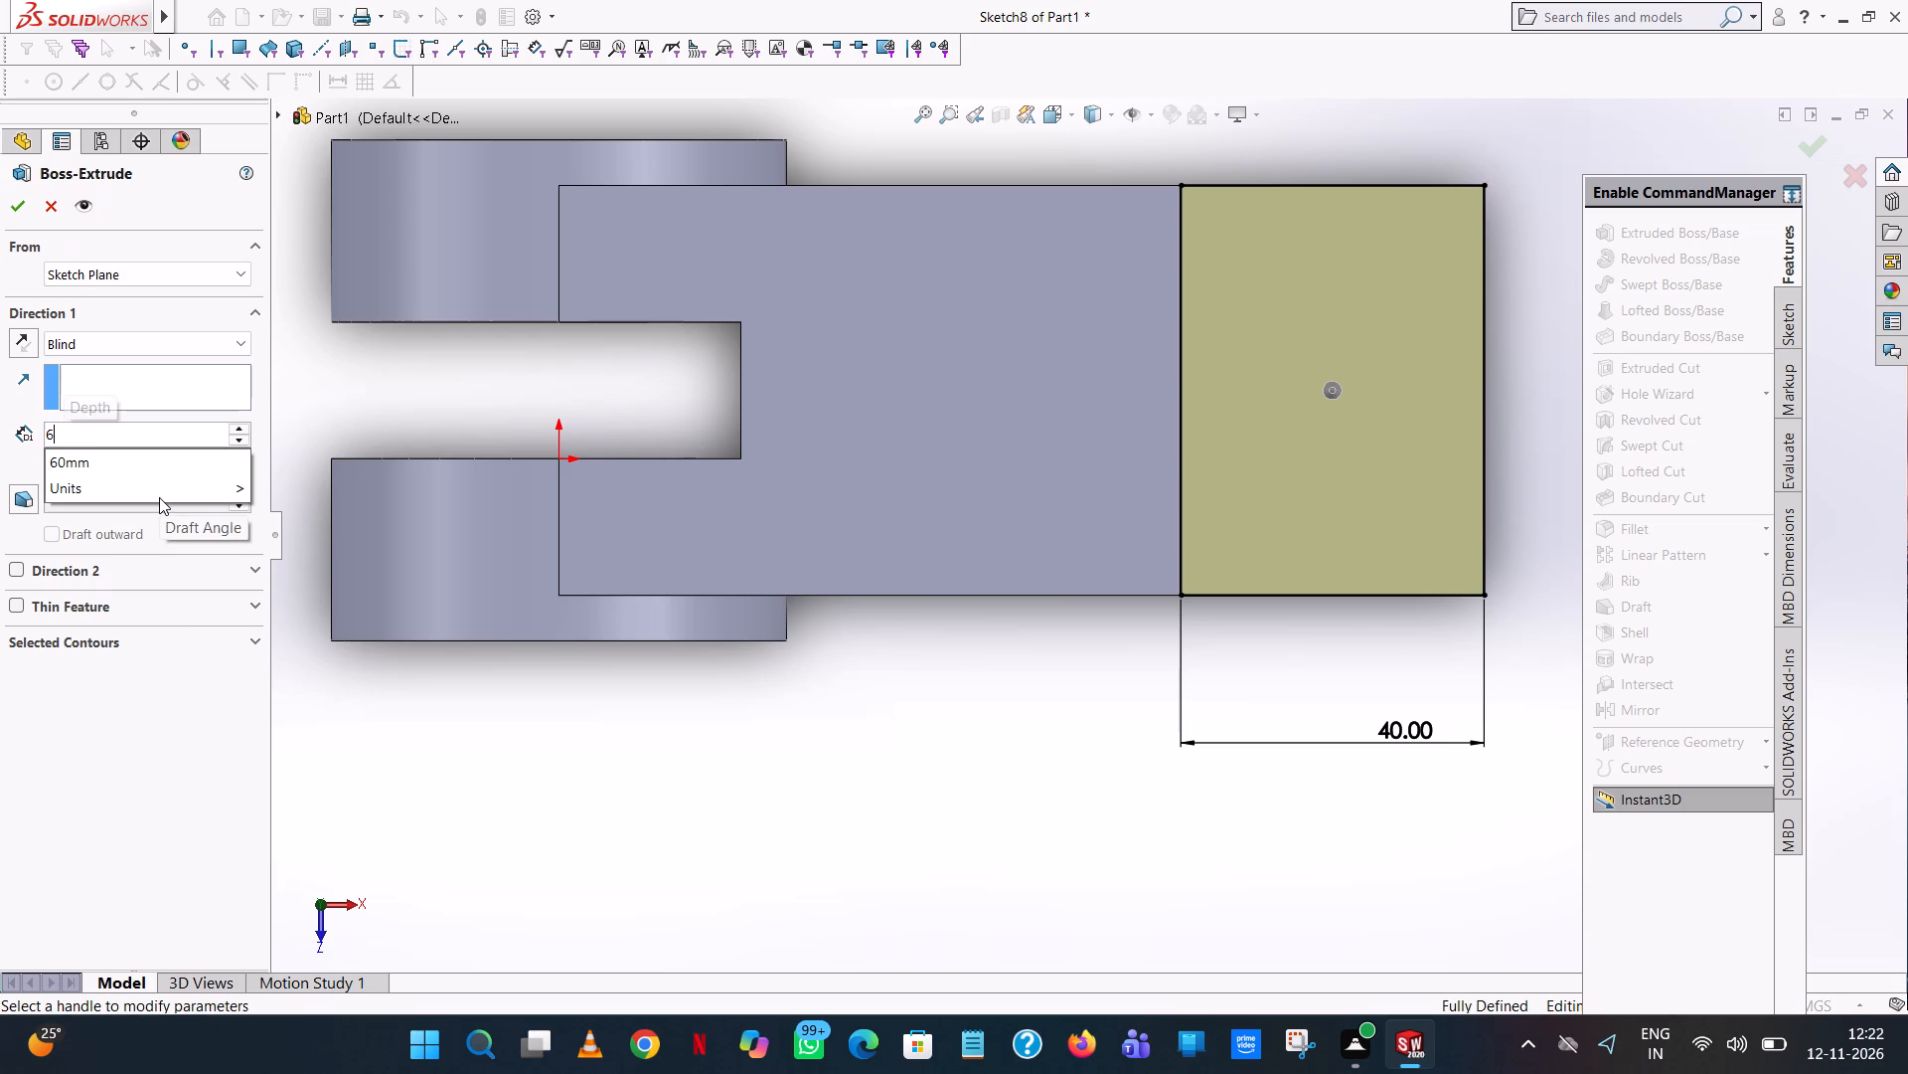
left_click(897, 714)
scroll(885, 703, "up", 1)
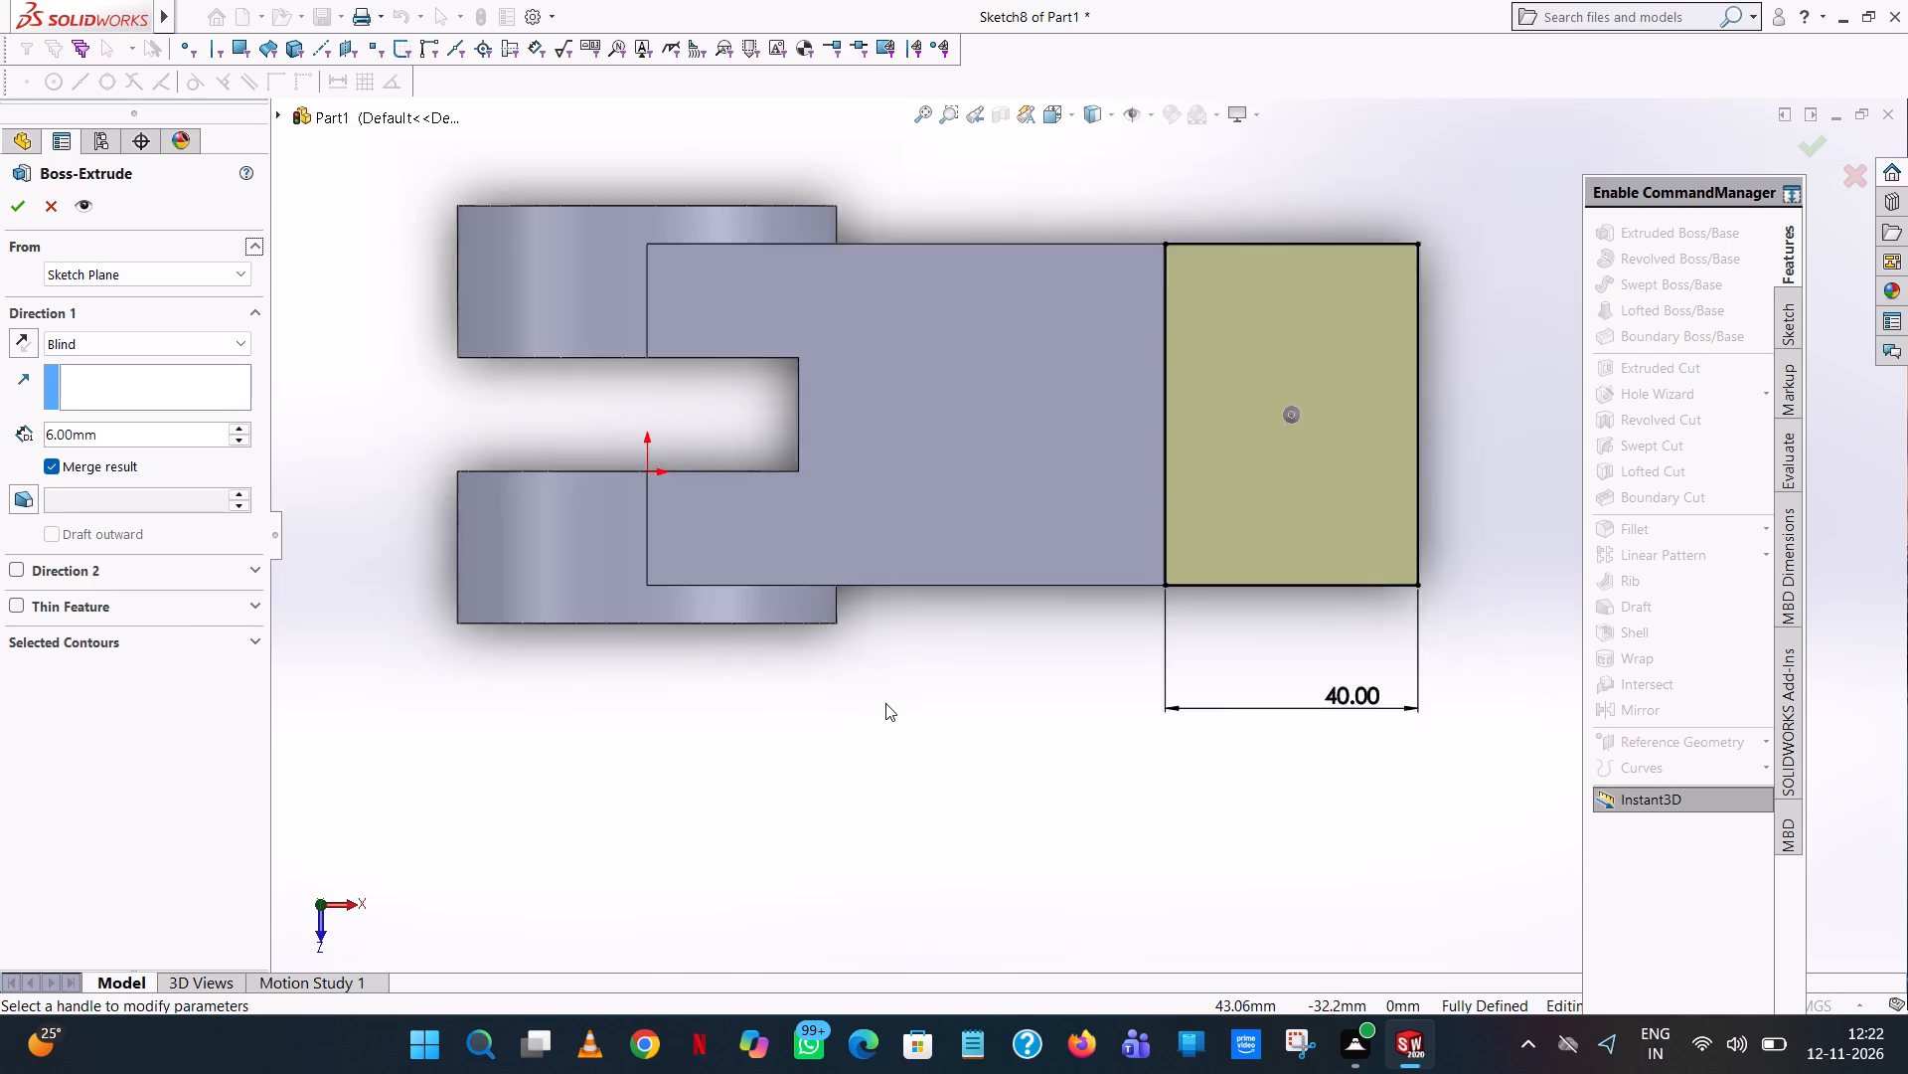
scroll(885, 703, "up", 2)
middle_click_drag(885, 703, 906, 293)
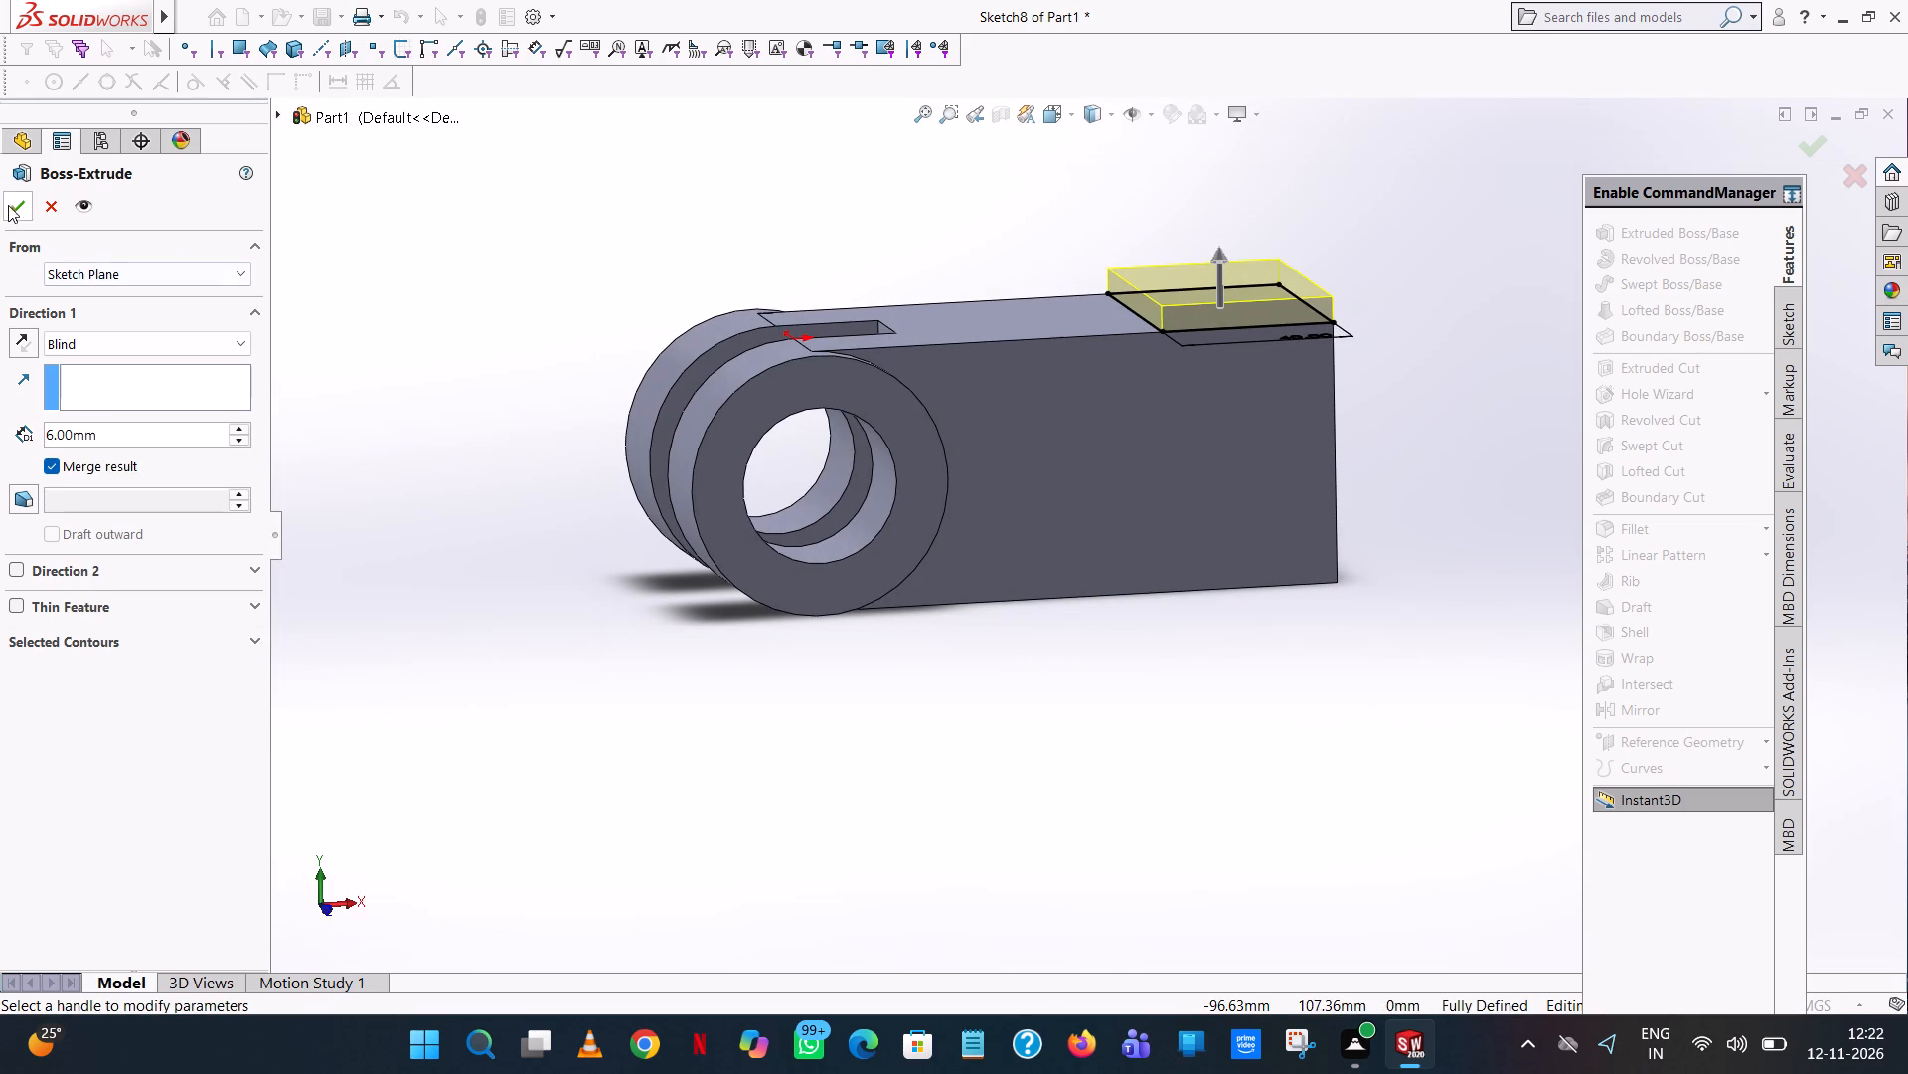
left_click(10, 210)
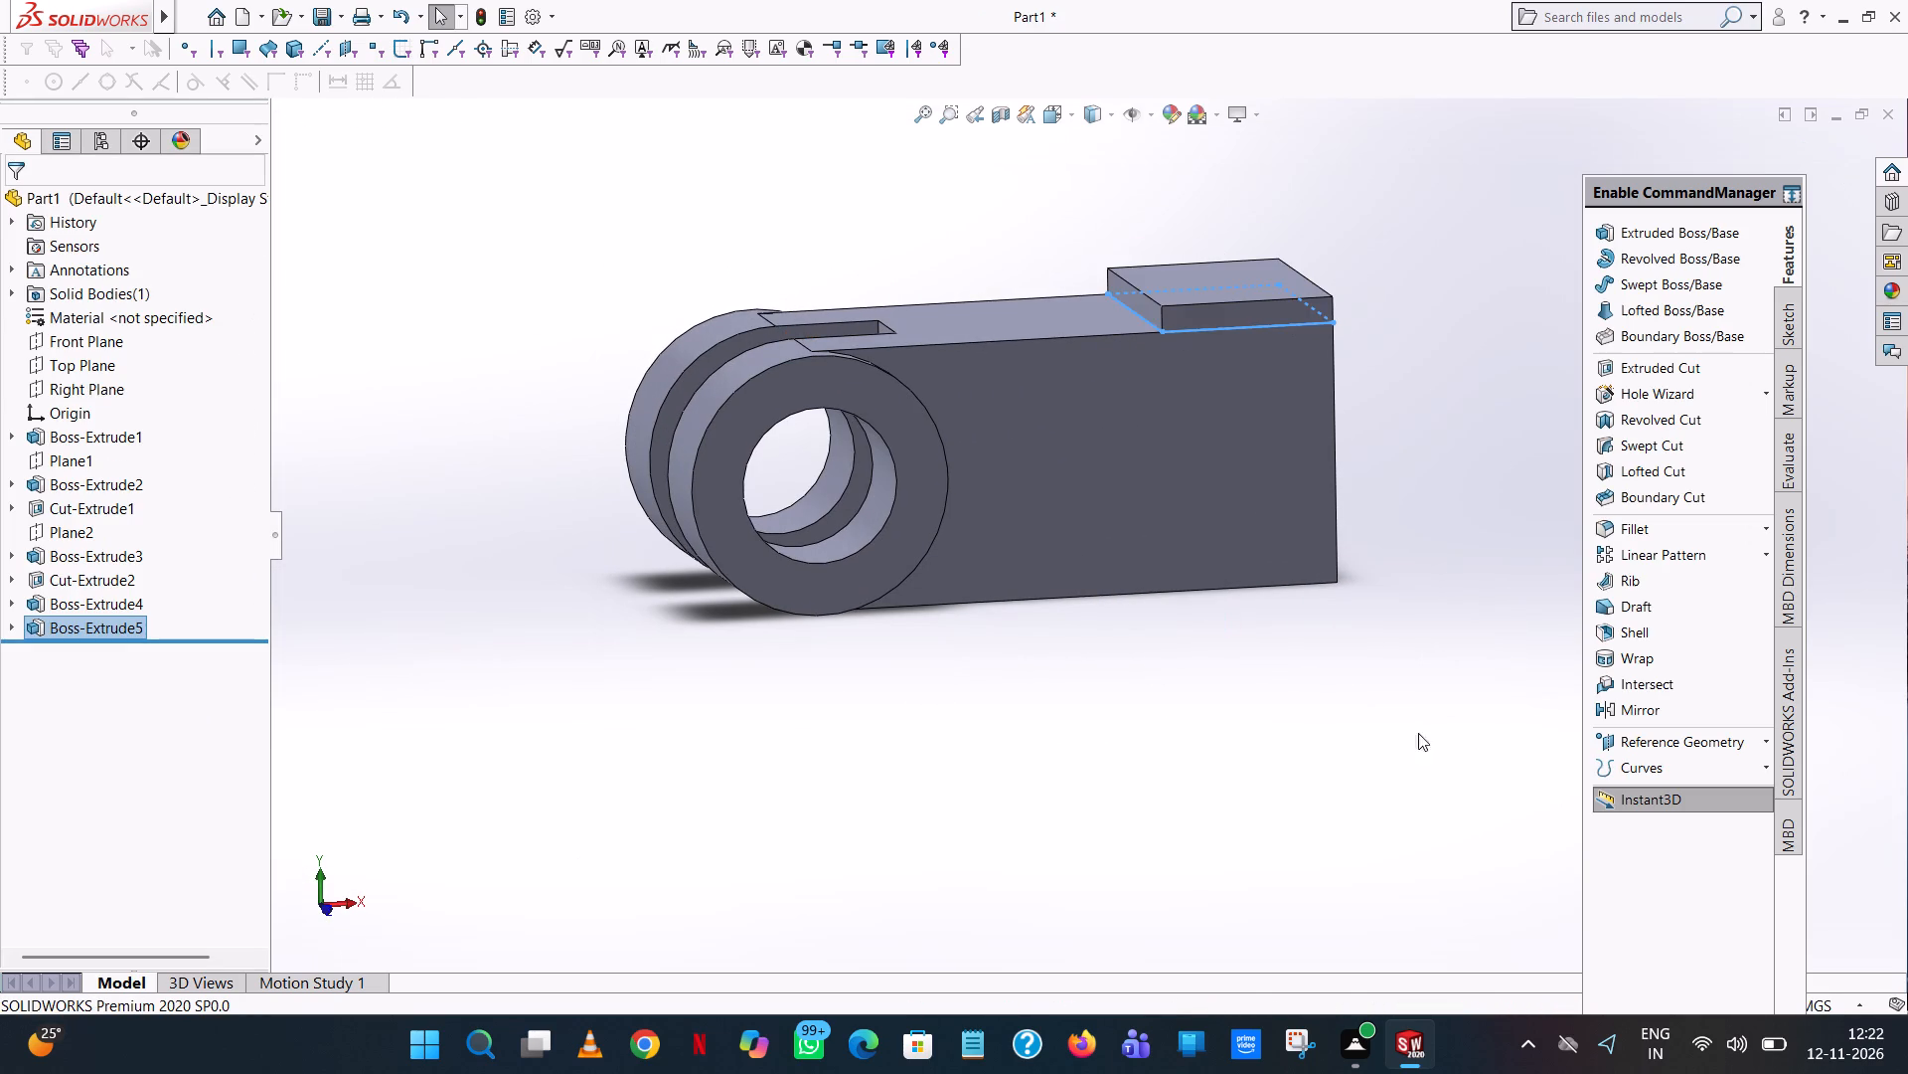
left_click(1414, 752)
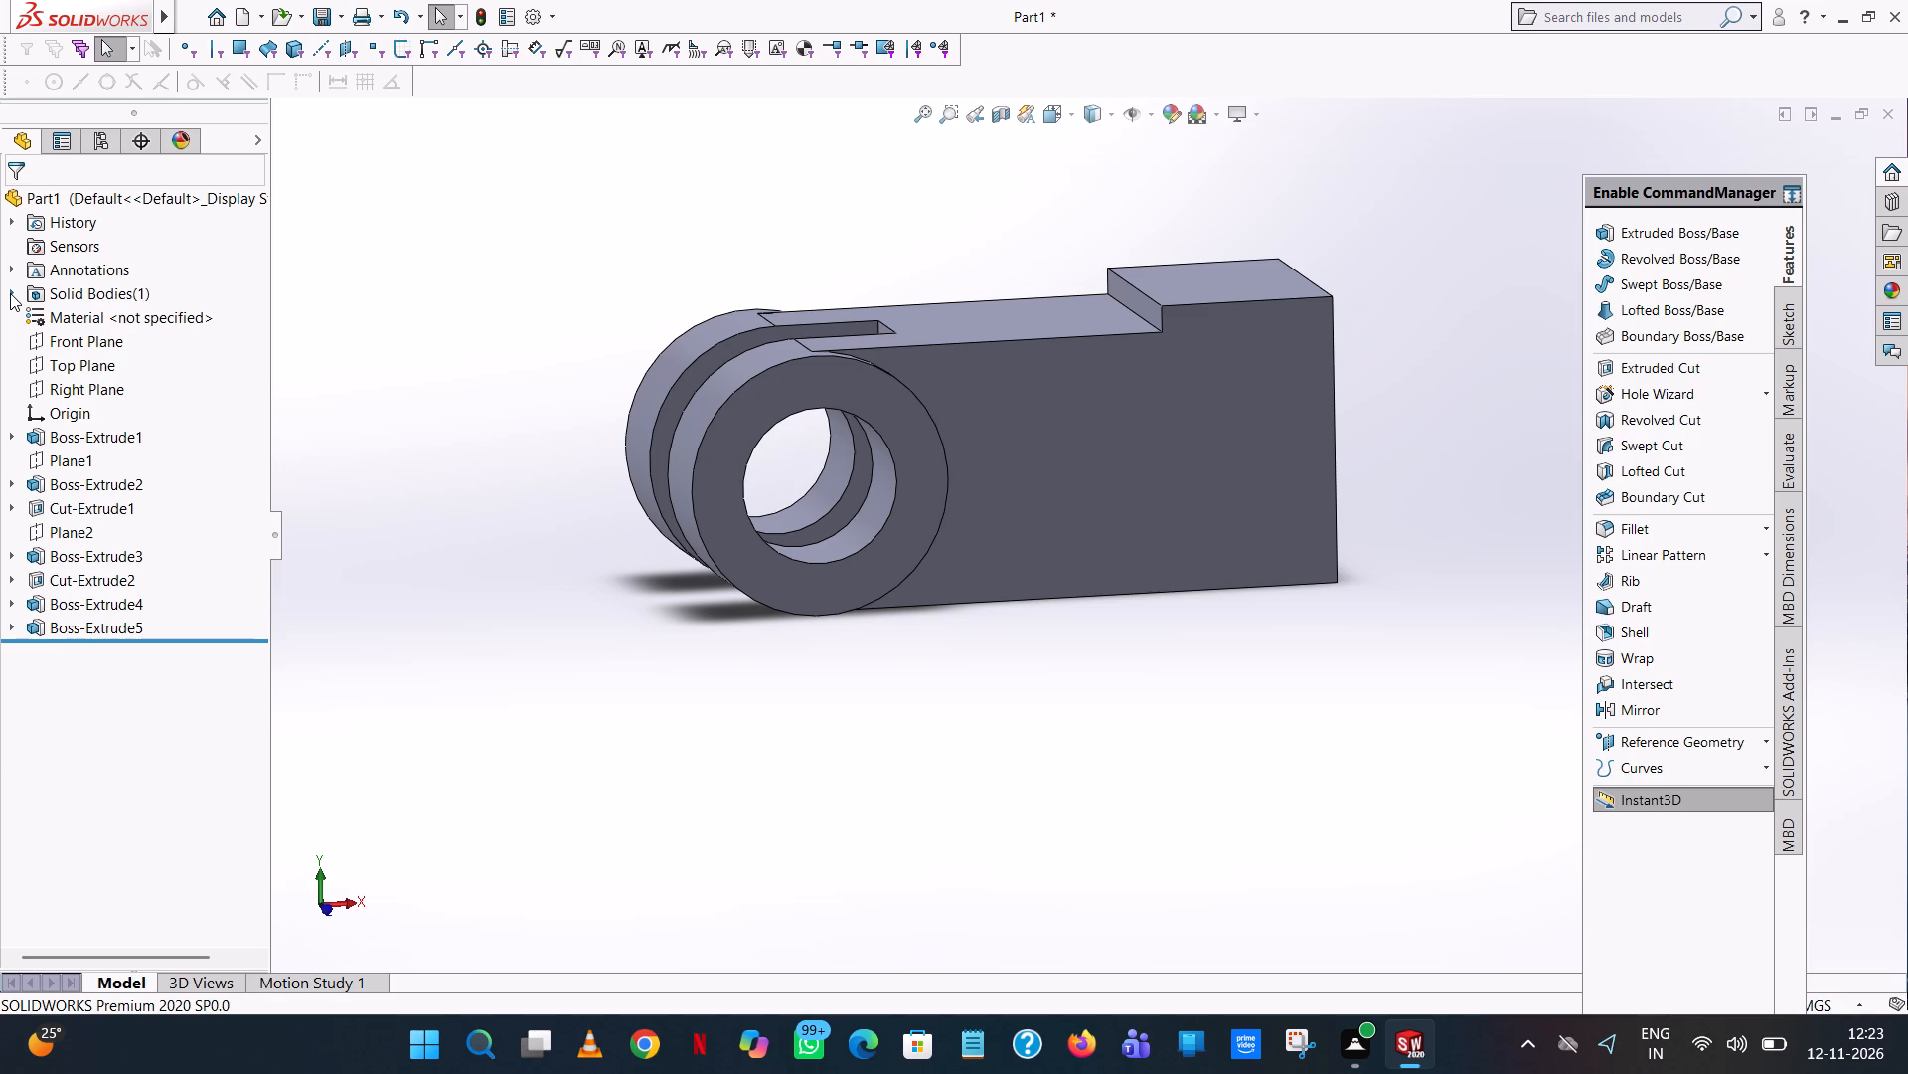
Start a sketch on the Front Plane and view it face-on.
left_click_drag(10, 293, 776, 776)
scroll(235, 443, "up", 1)
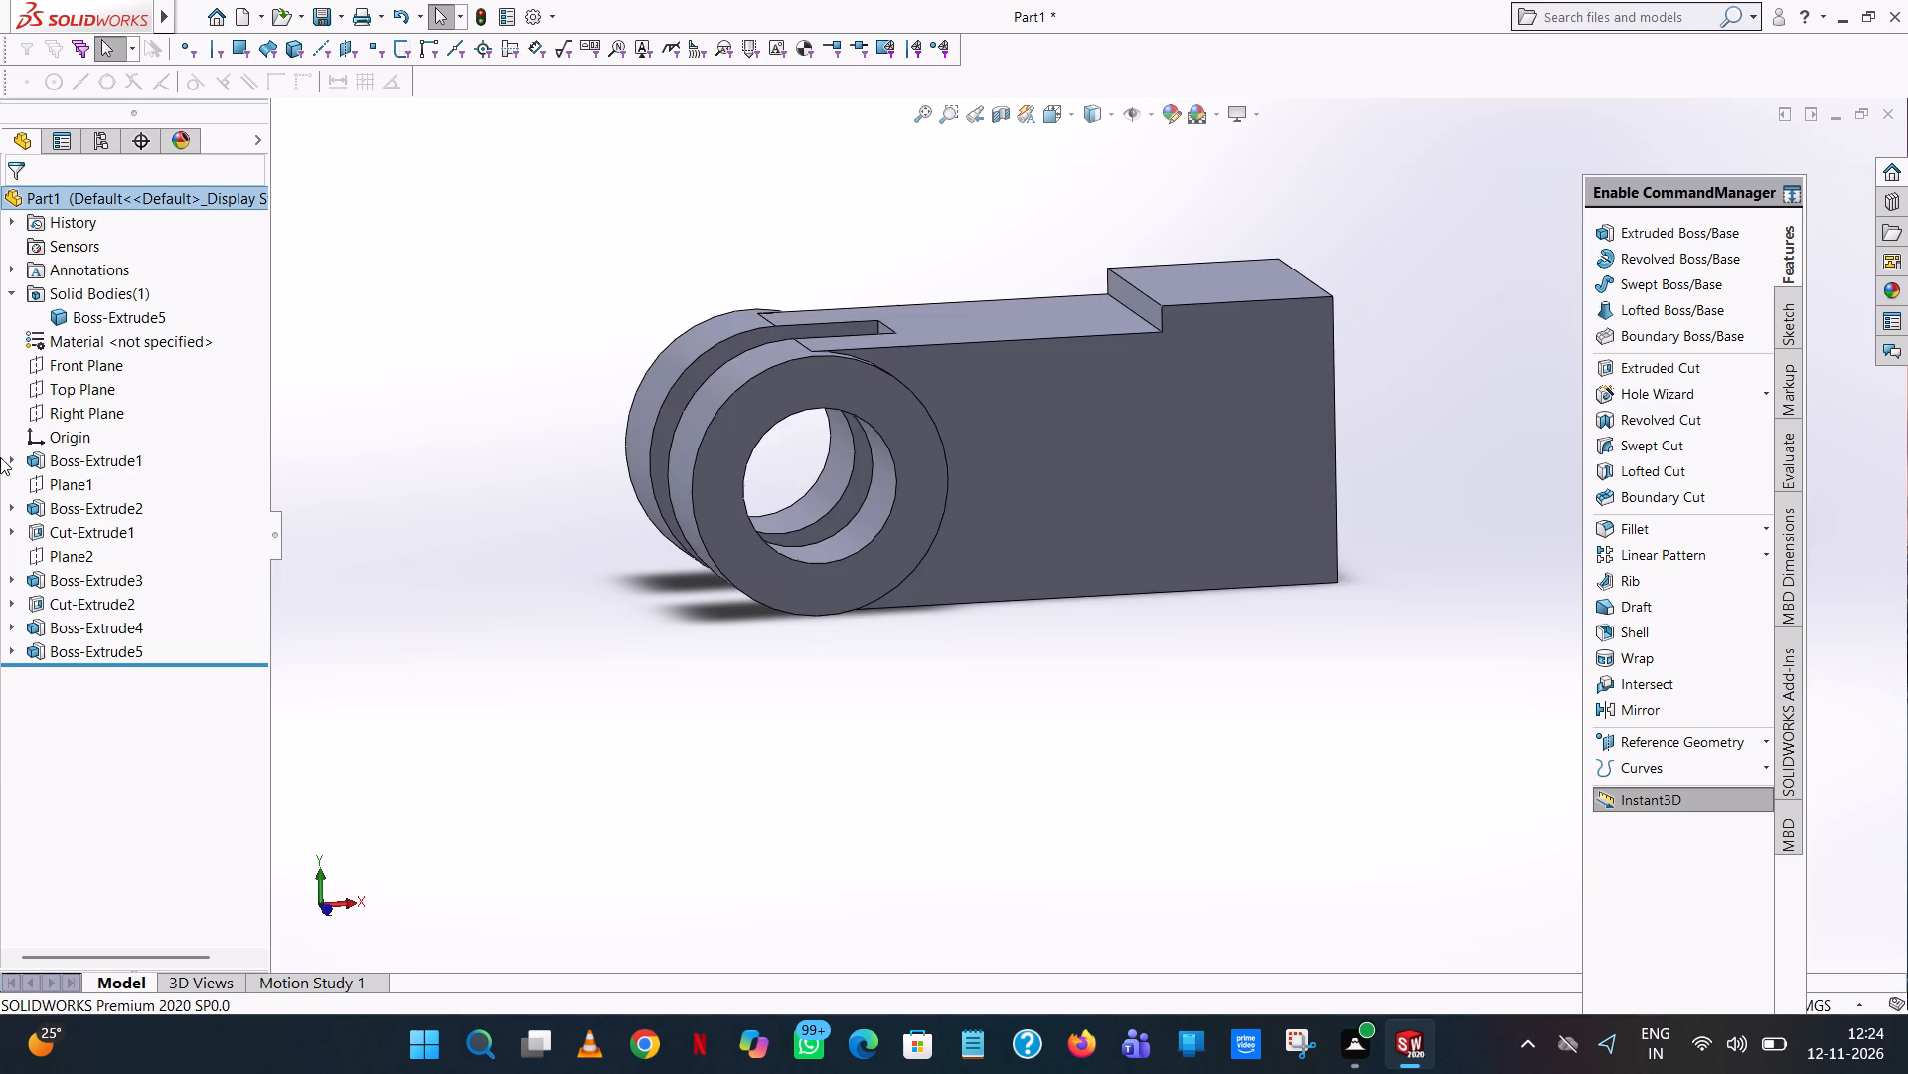
left_click(70, 365)
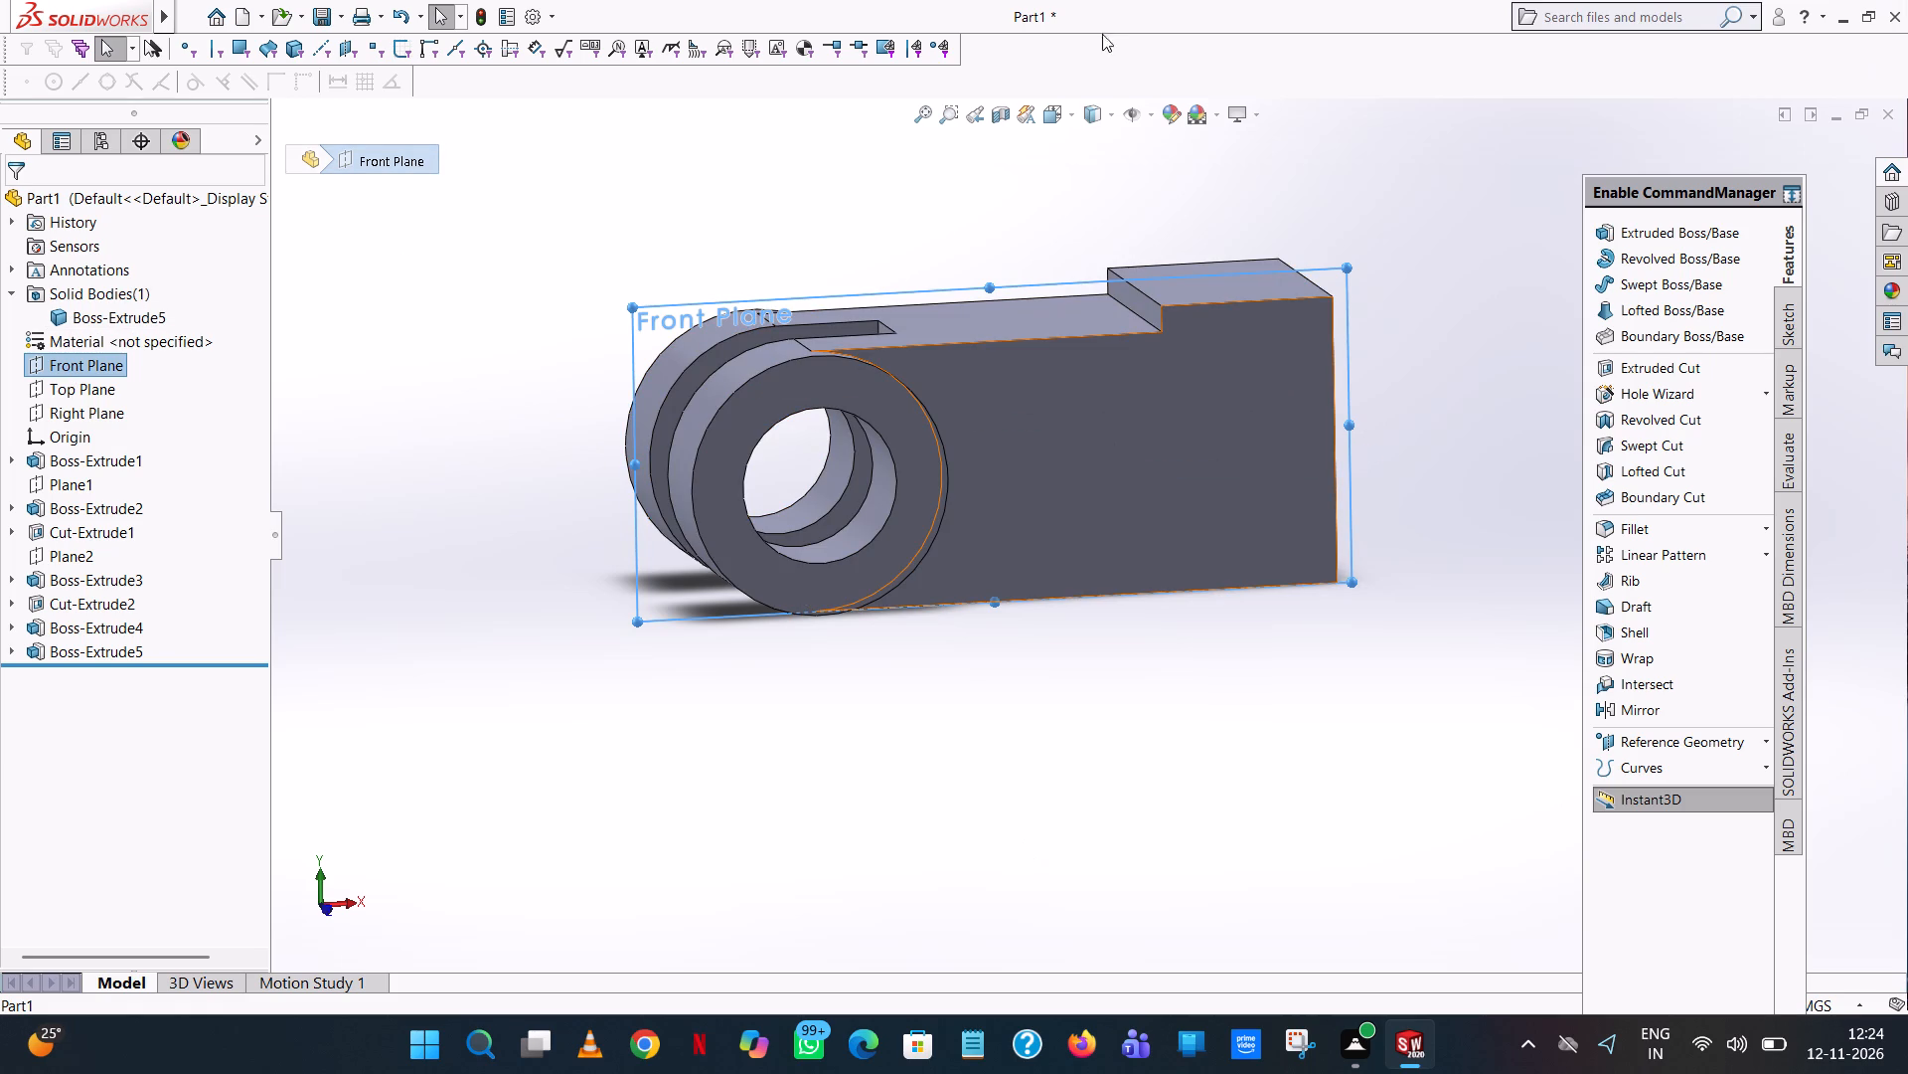
left_click(63, 365)
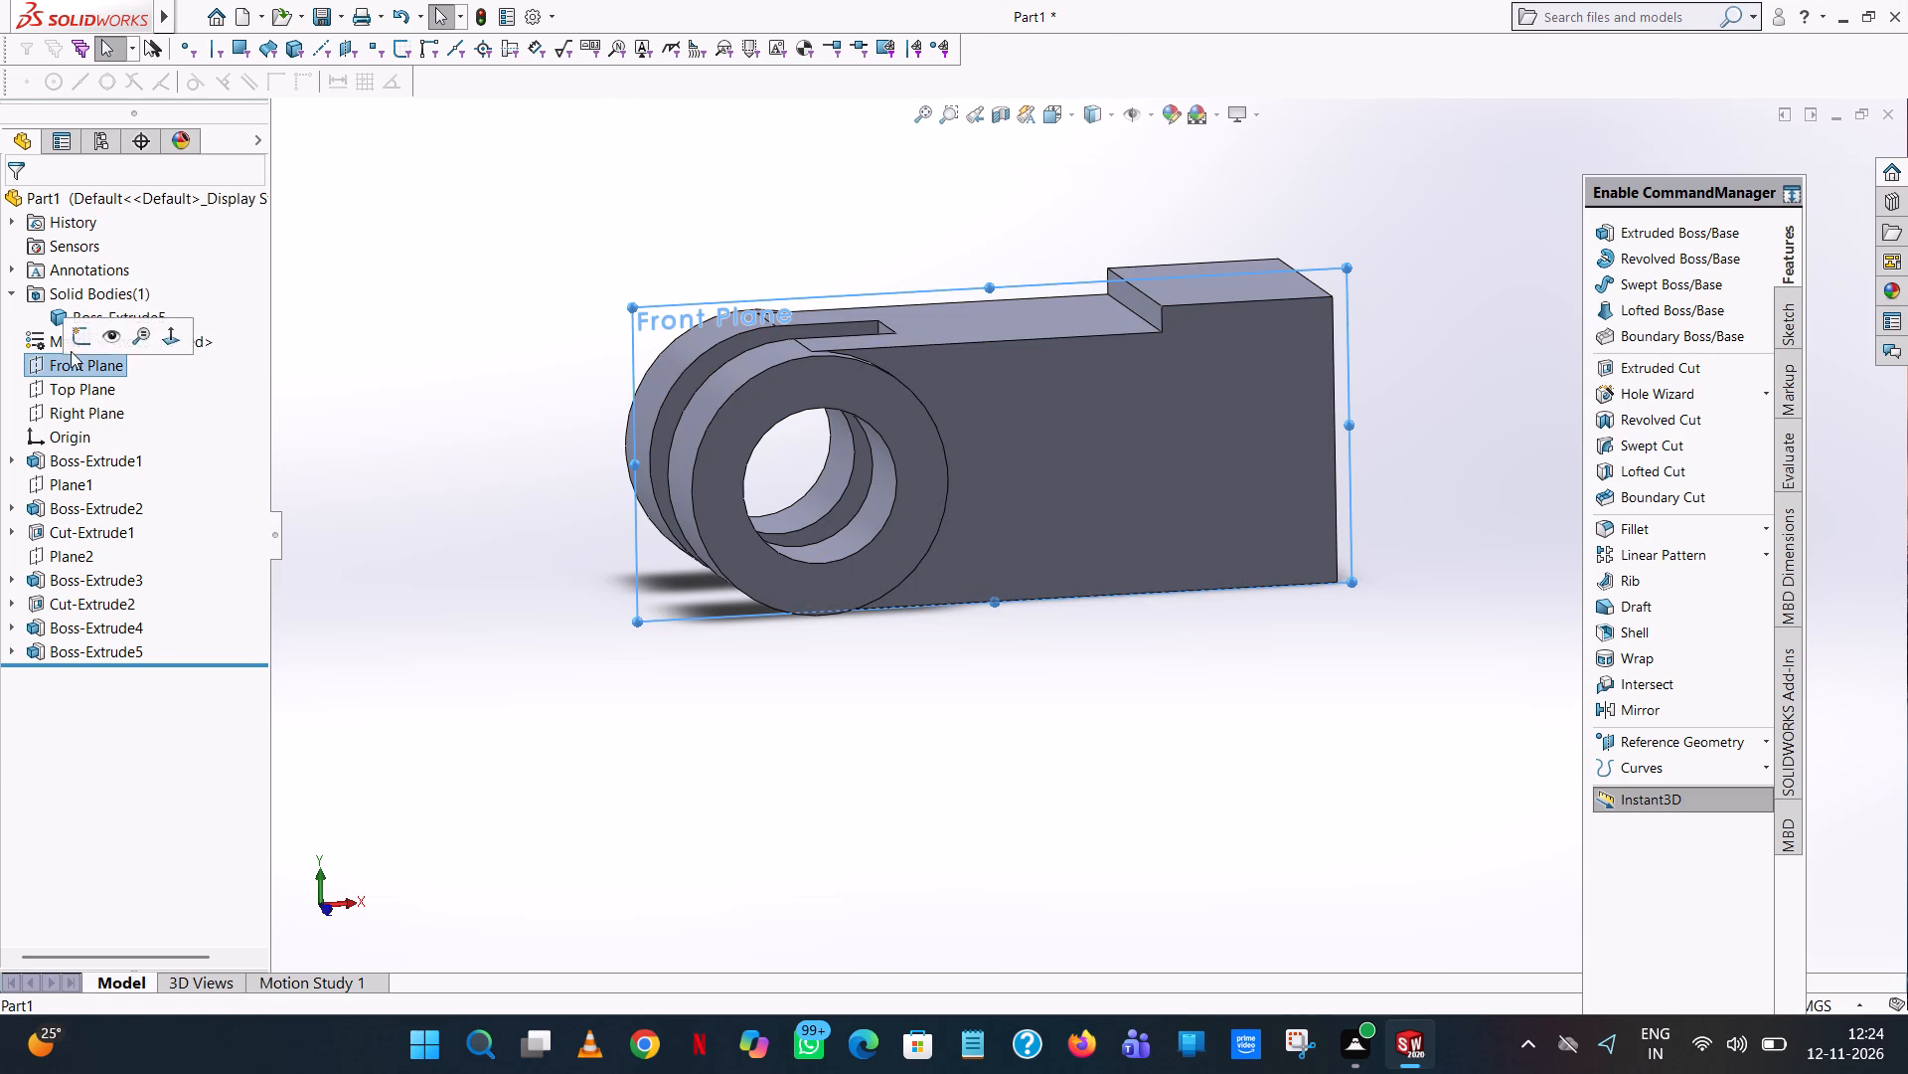
left_click(77, 341)
left_click(71, 371)
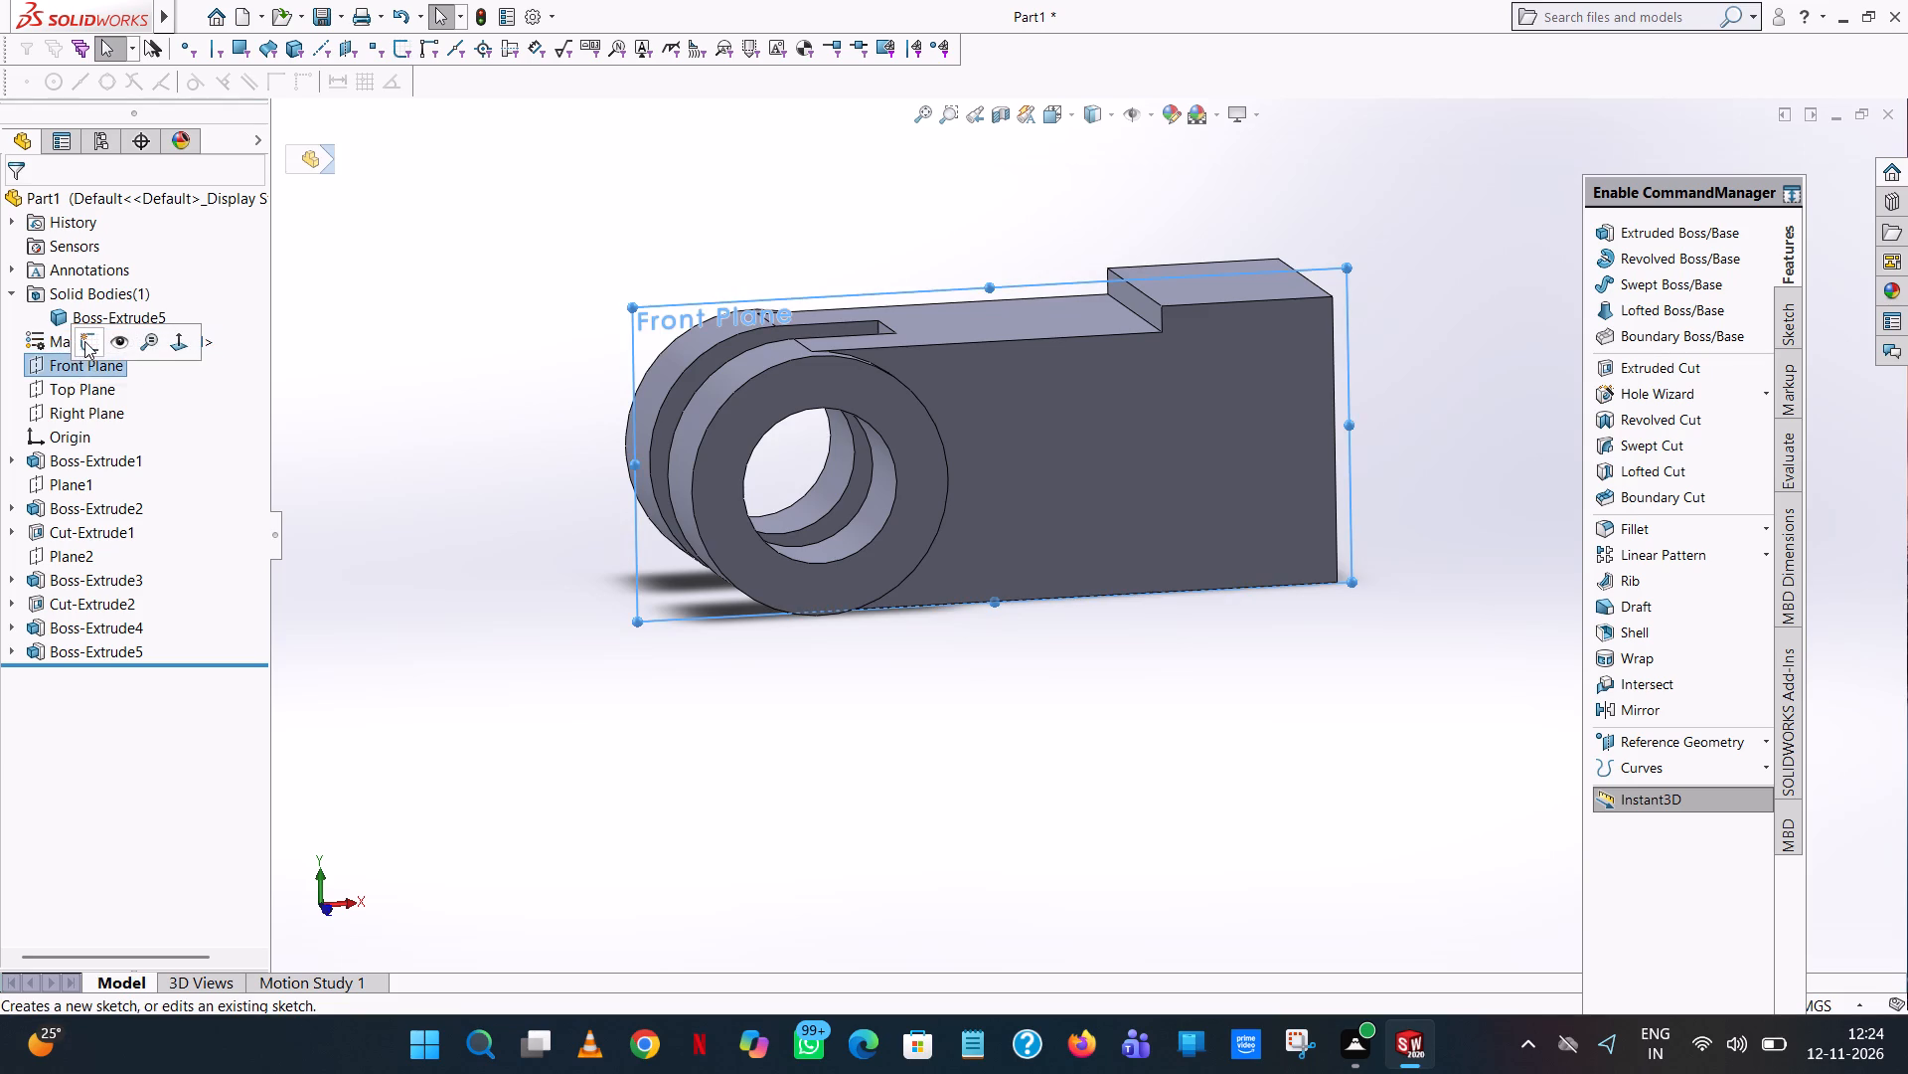
left_click(84, 341)
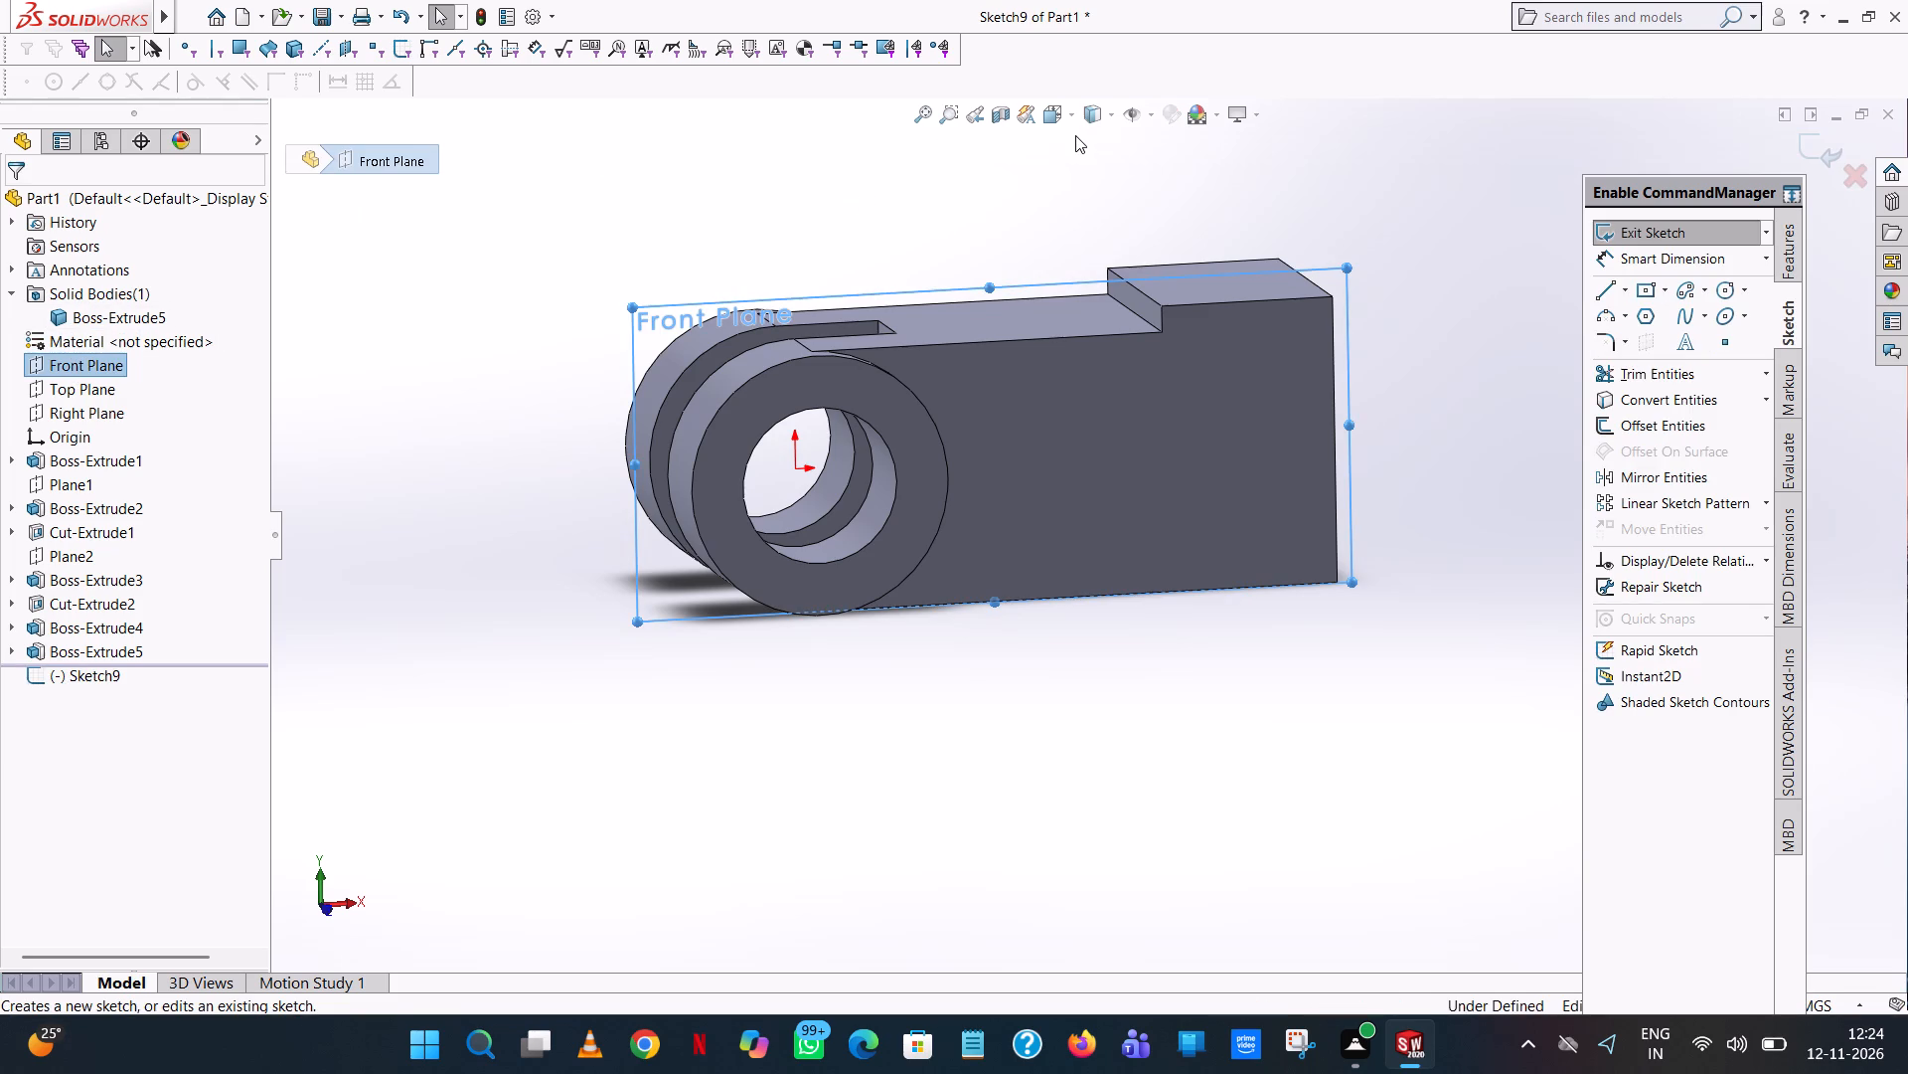
left_click(1073, 117)
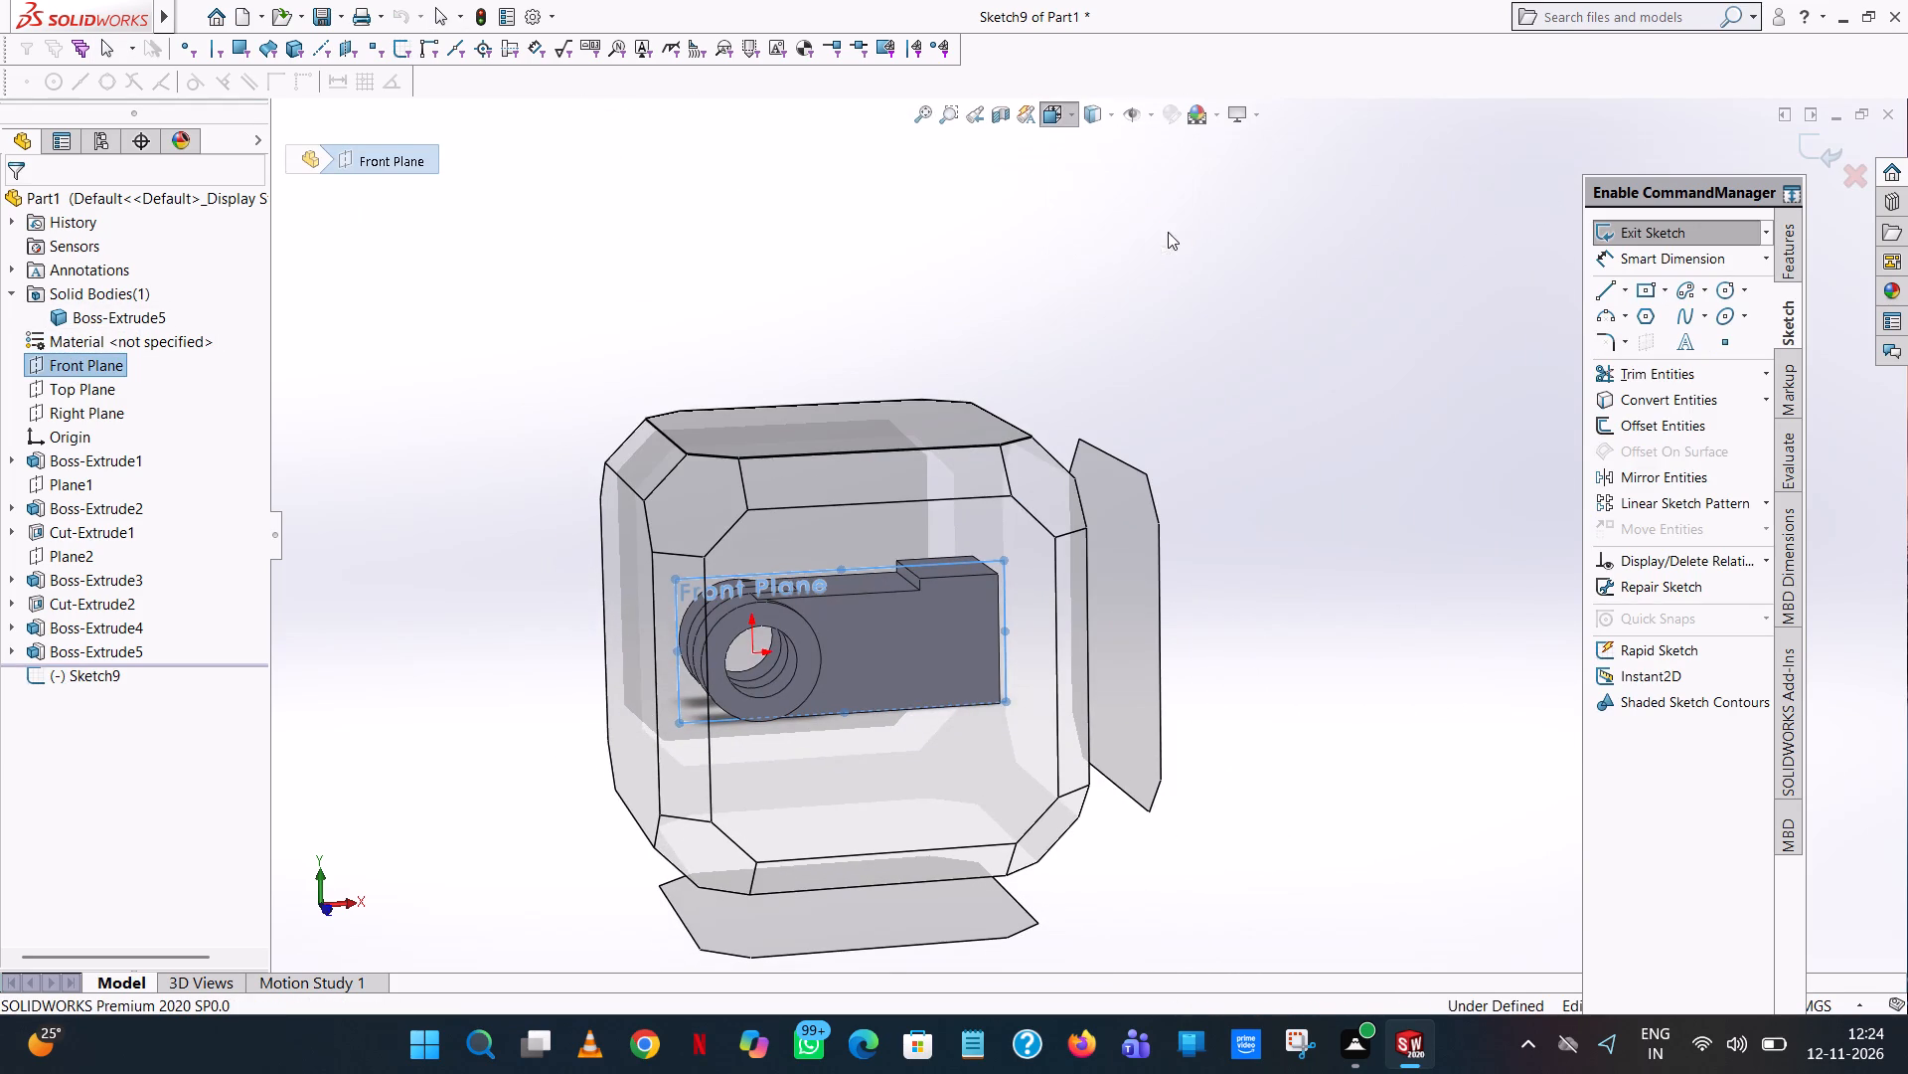
left_click(1168, 232)
scroll(1364, 409, "up", 5)
scroll(1269, 478, "down", 2)
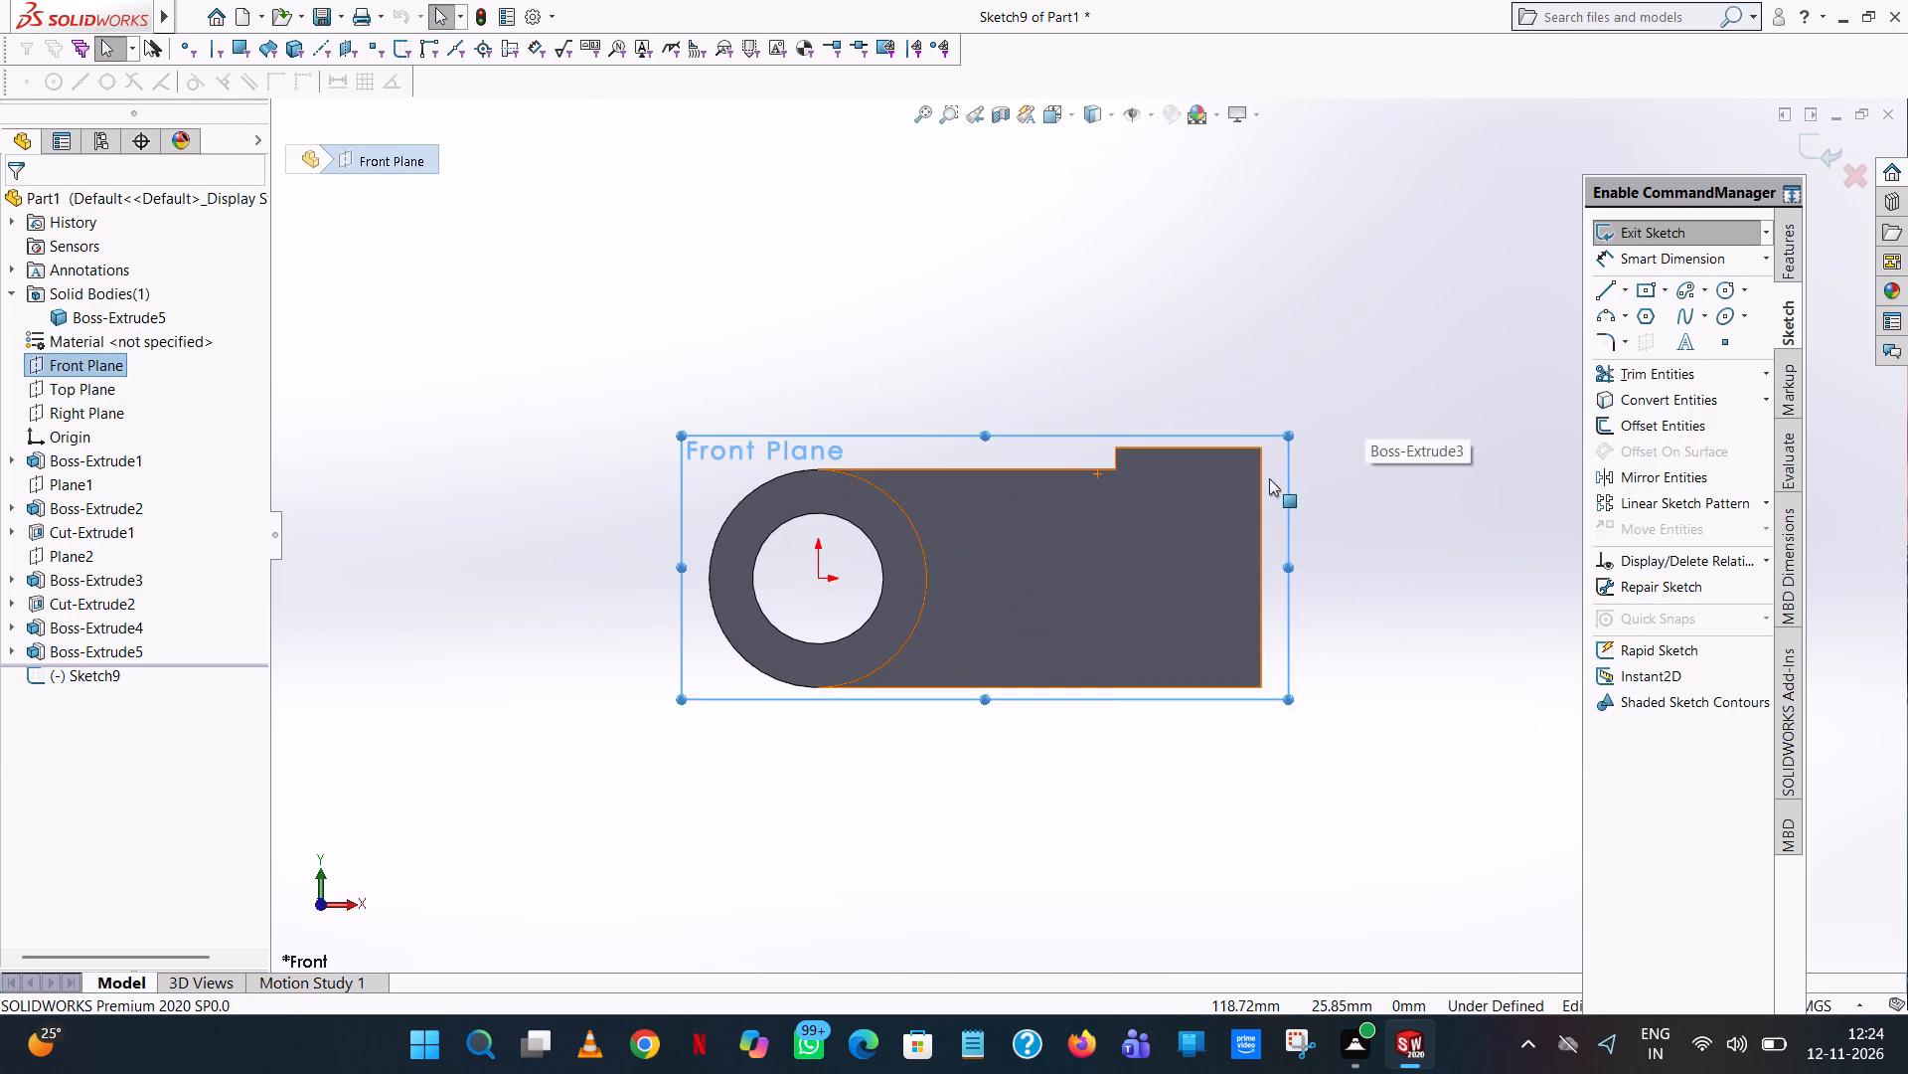
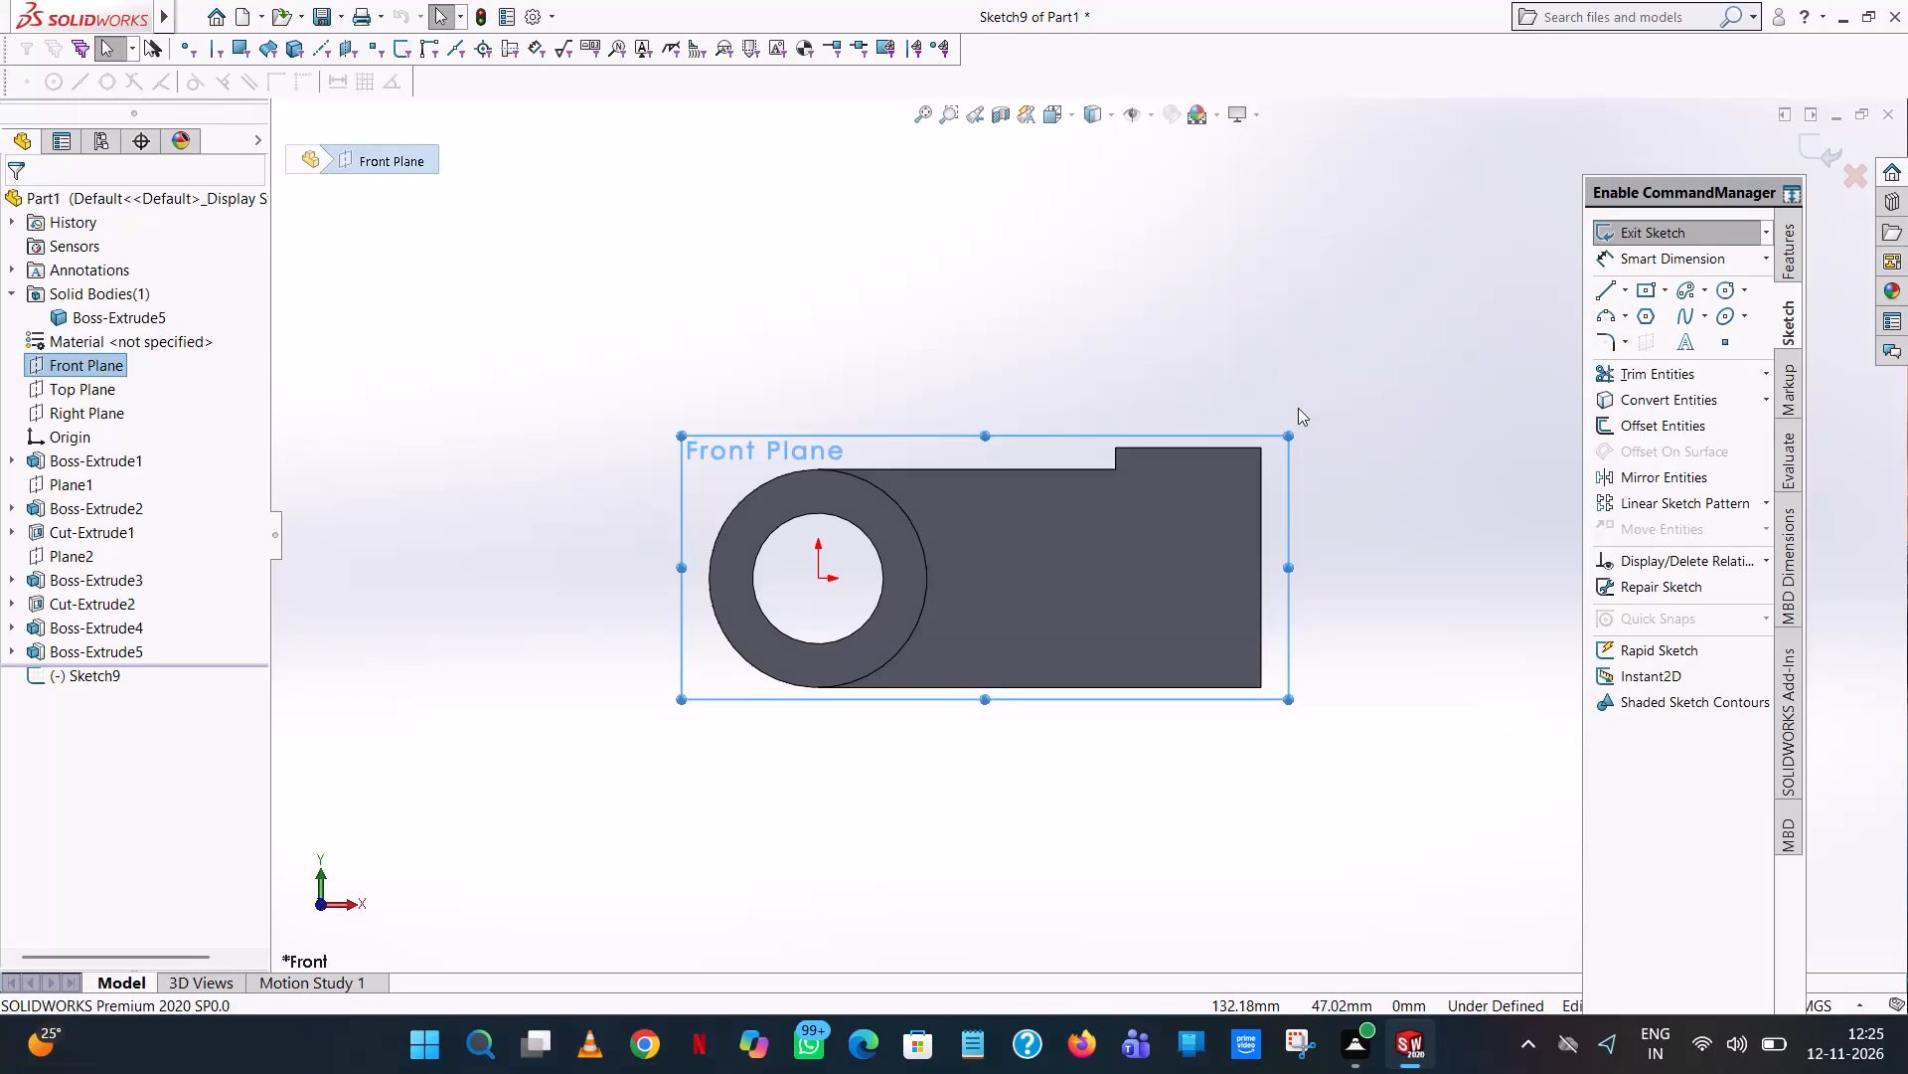
Close the empty sketch on the Front Plane without drawing anything in it.
middle_click_drag(1296, 406, 1295, 548)
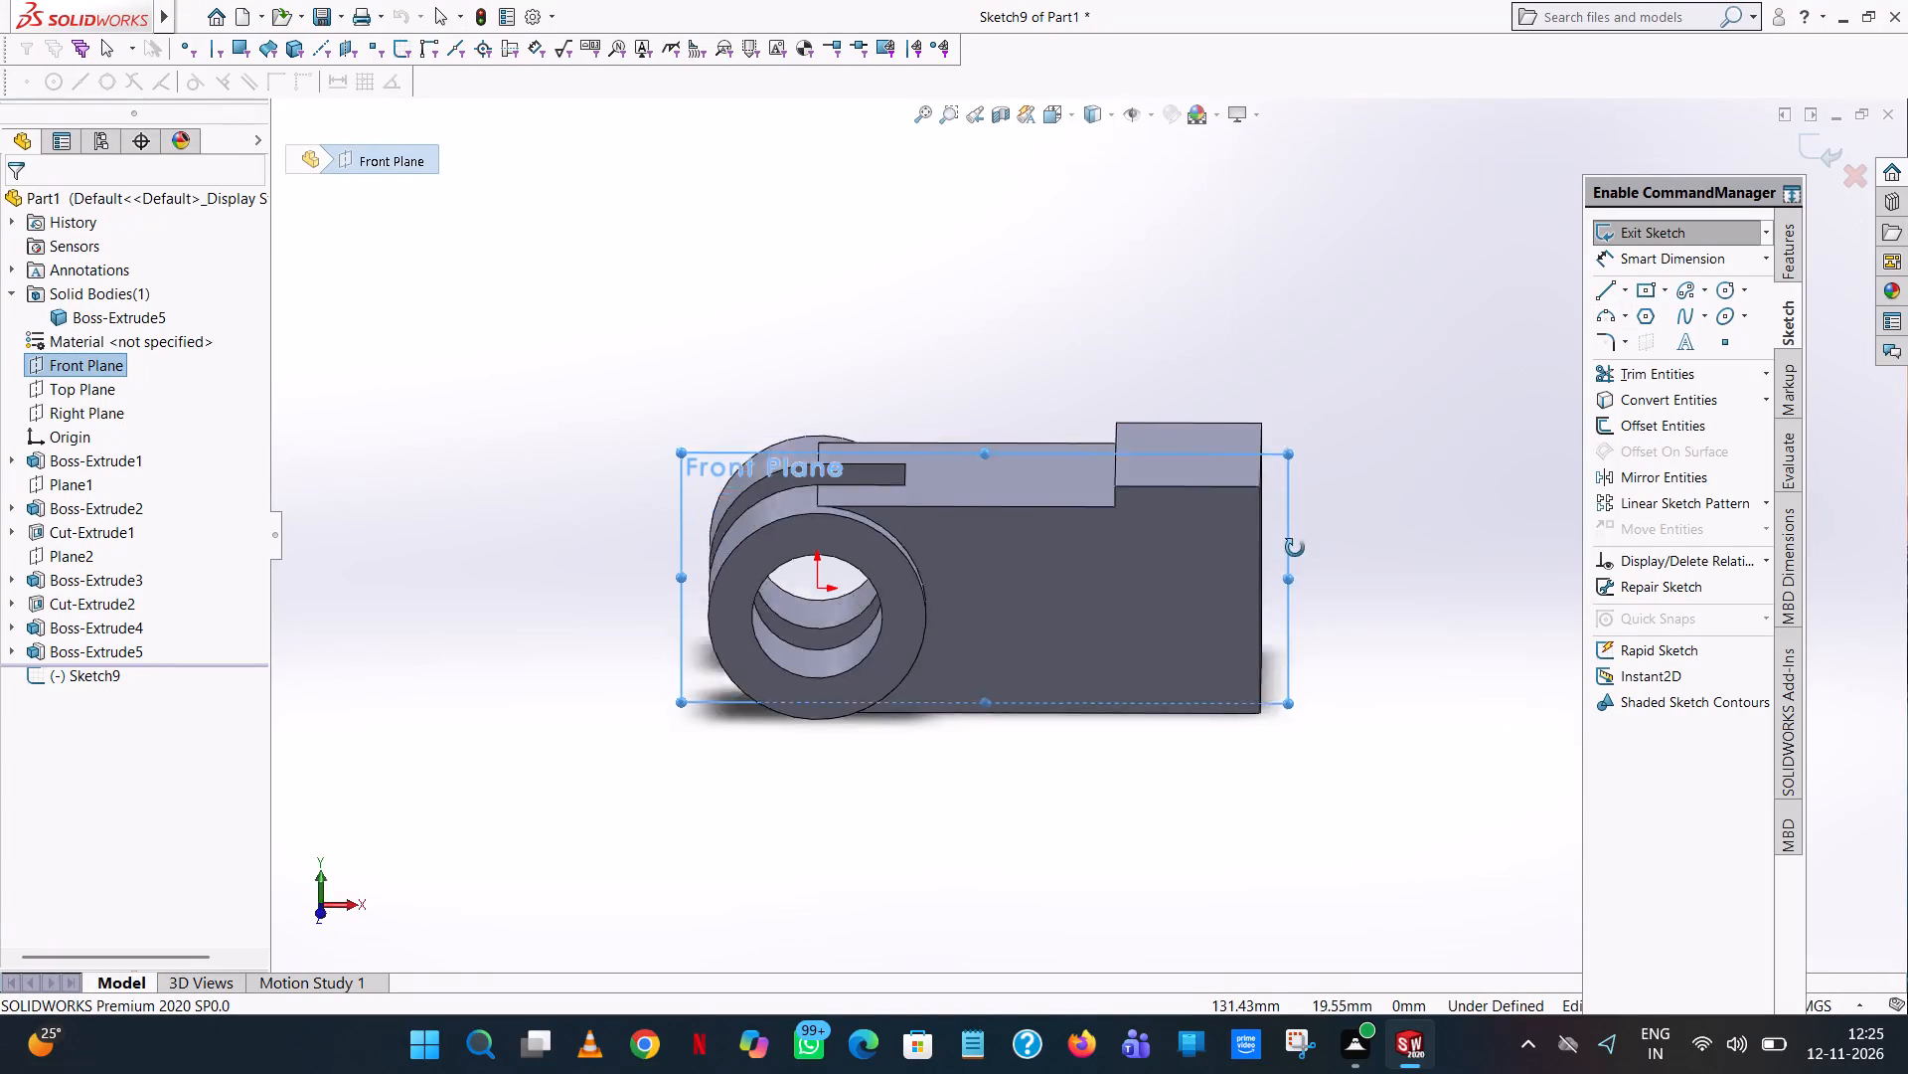
middle_click_drag(1295, 548, 1295, 882)
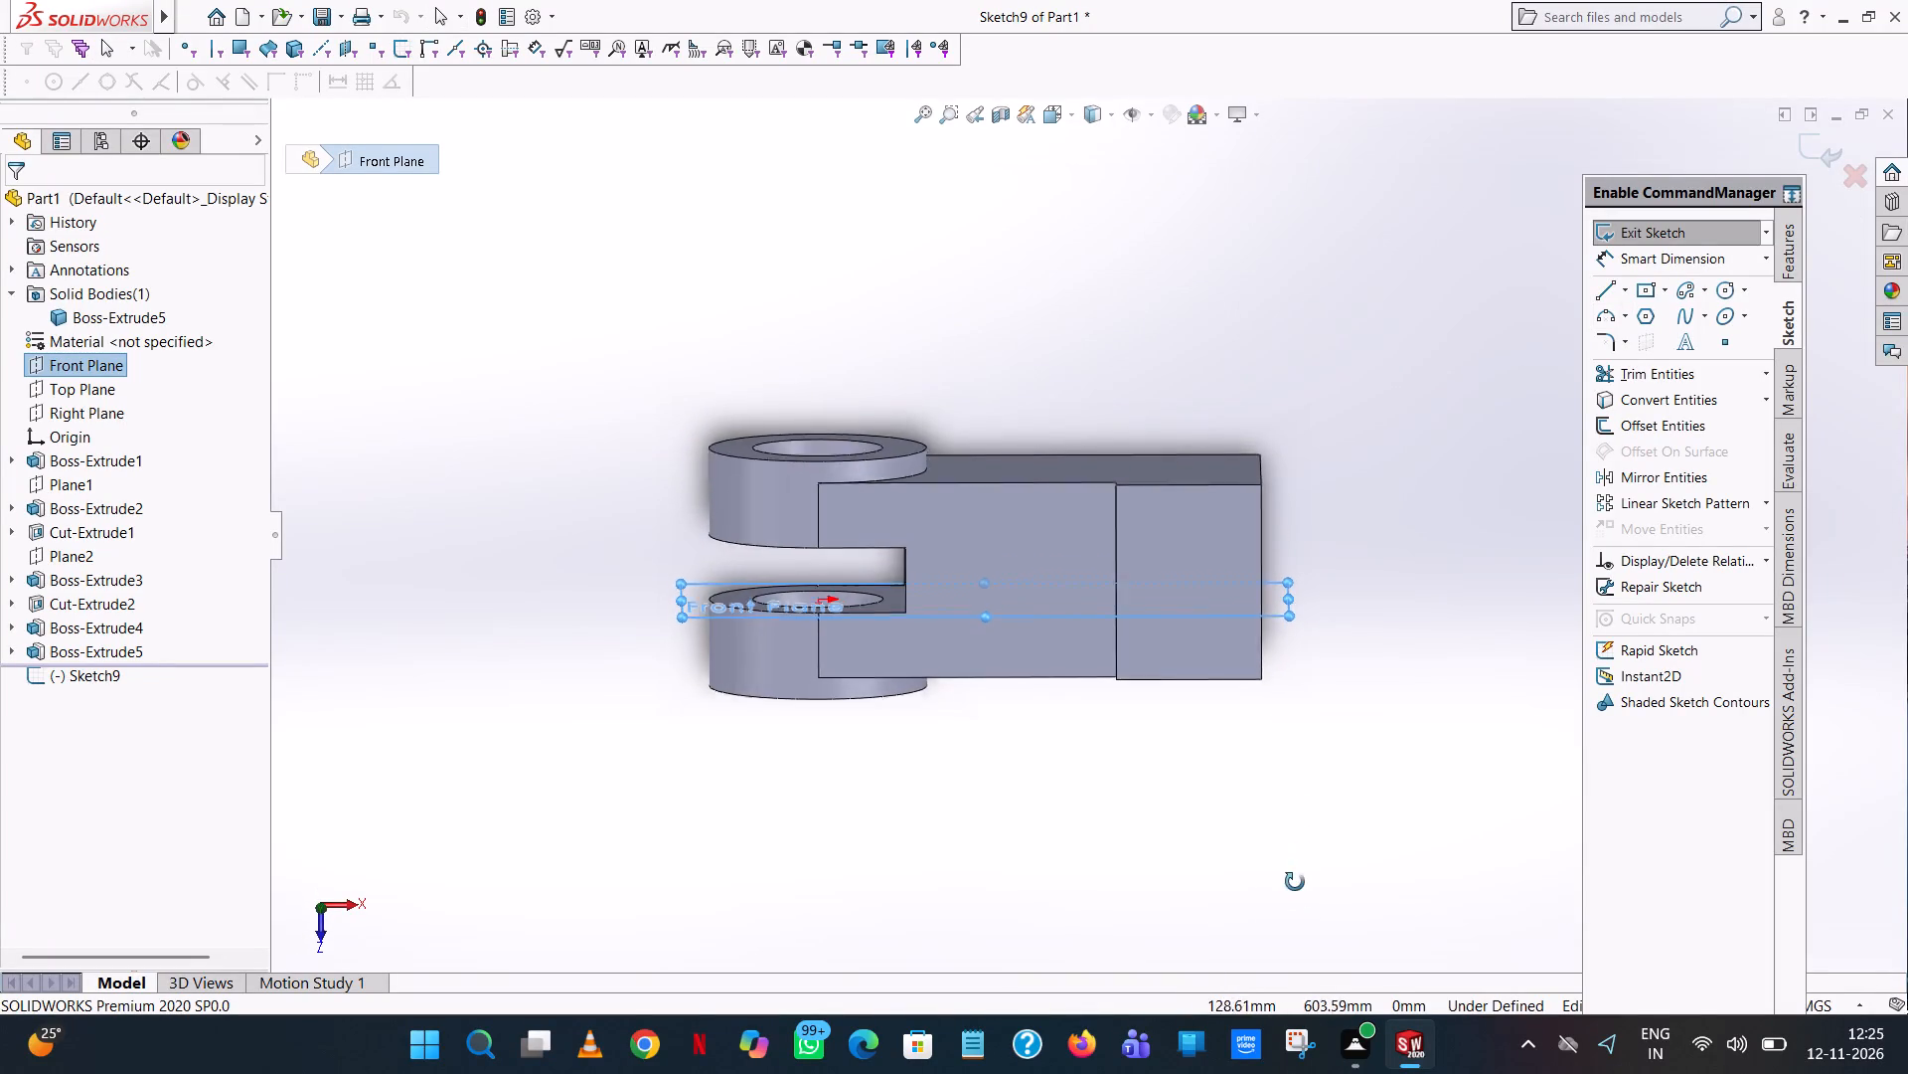
middle_click_drag(1295, 882, 1299, 900)
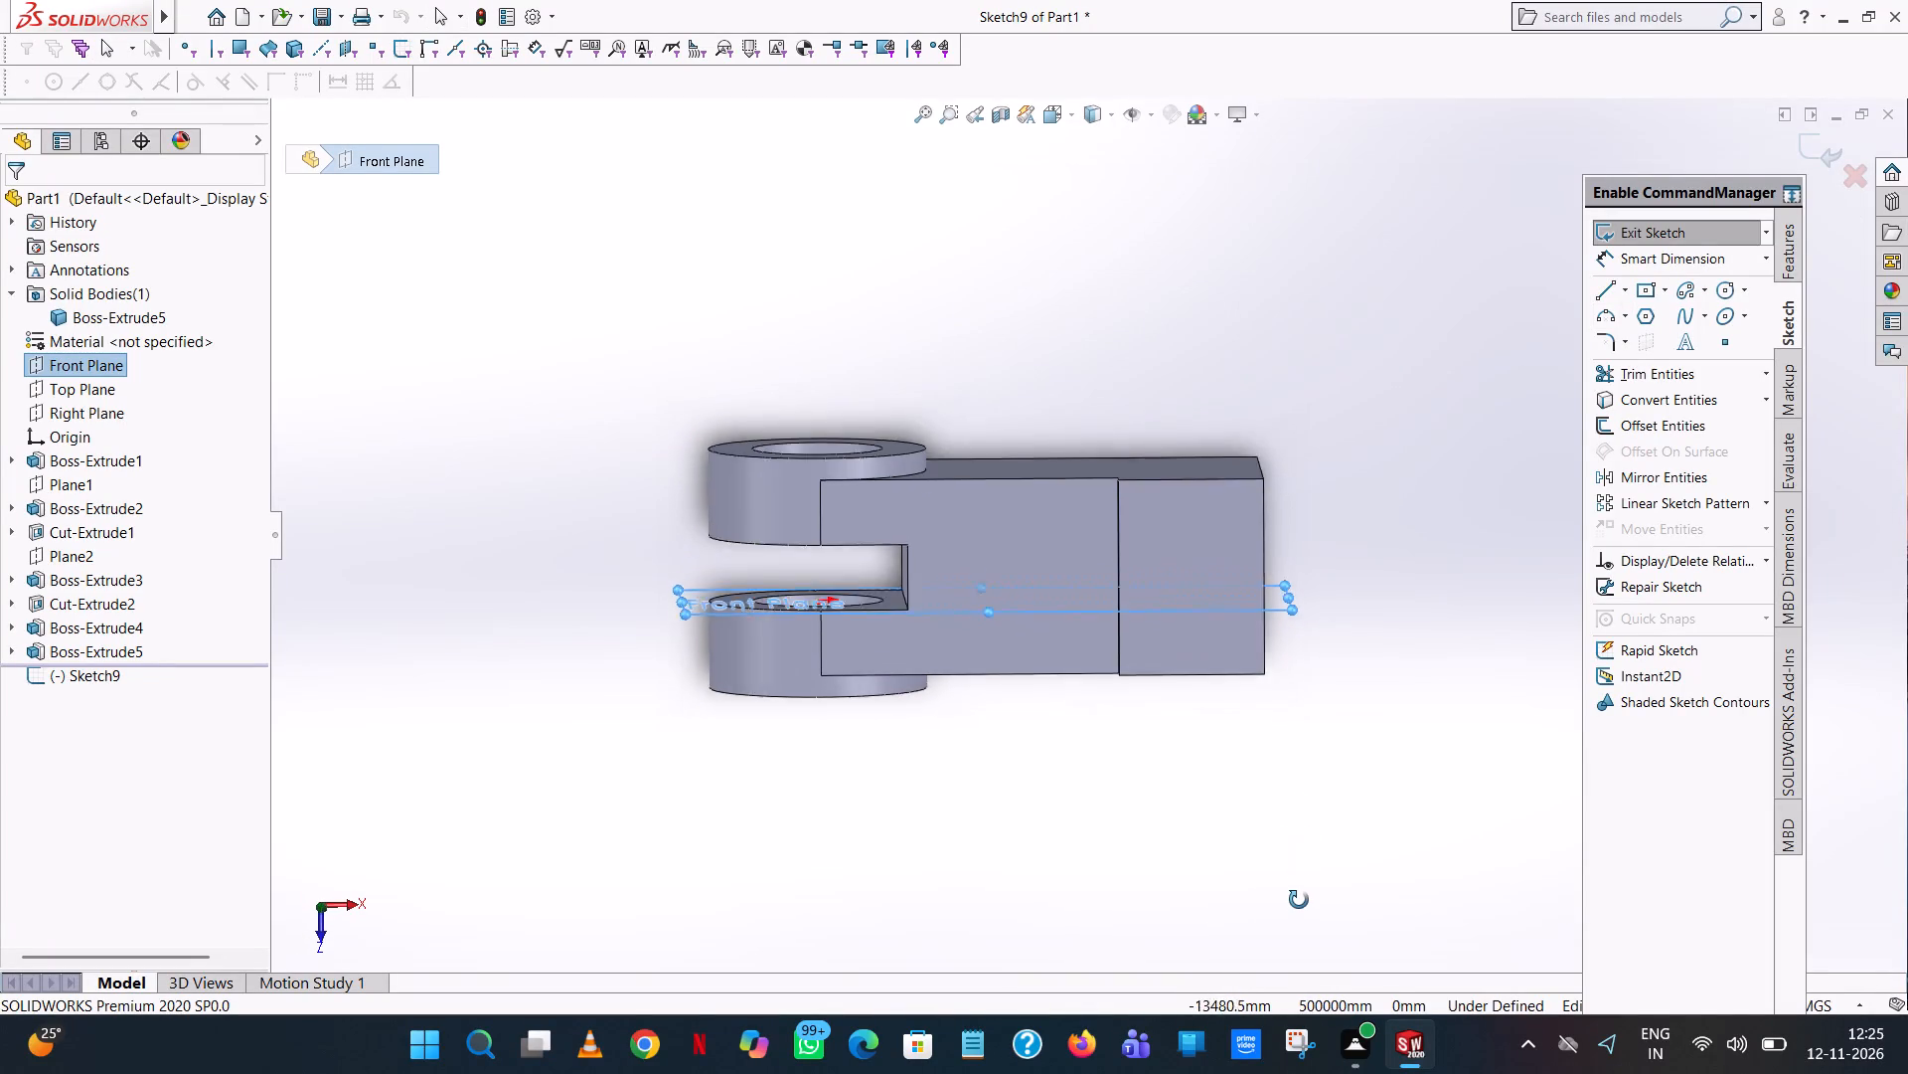
middle_click_drag(1299, 900, 1299, 855)
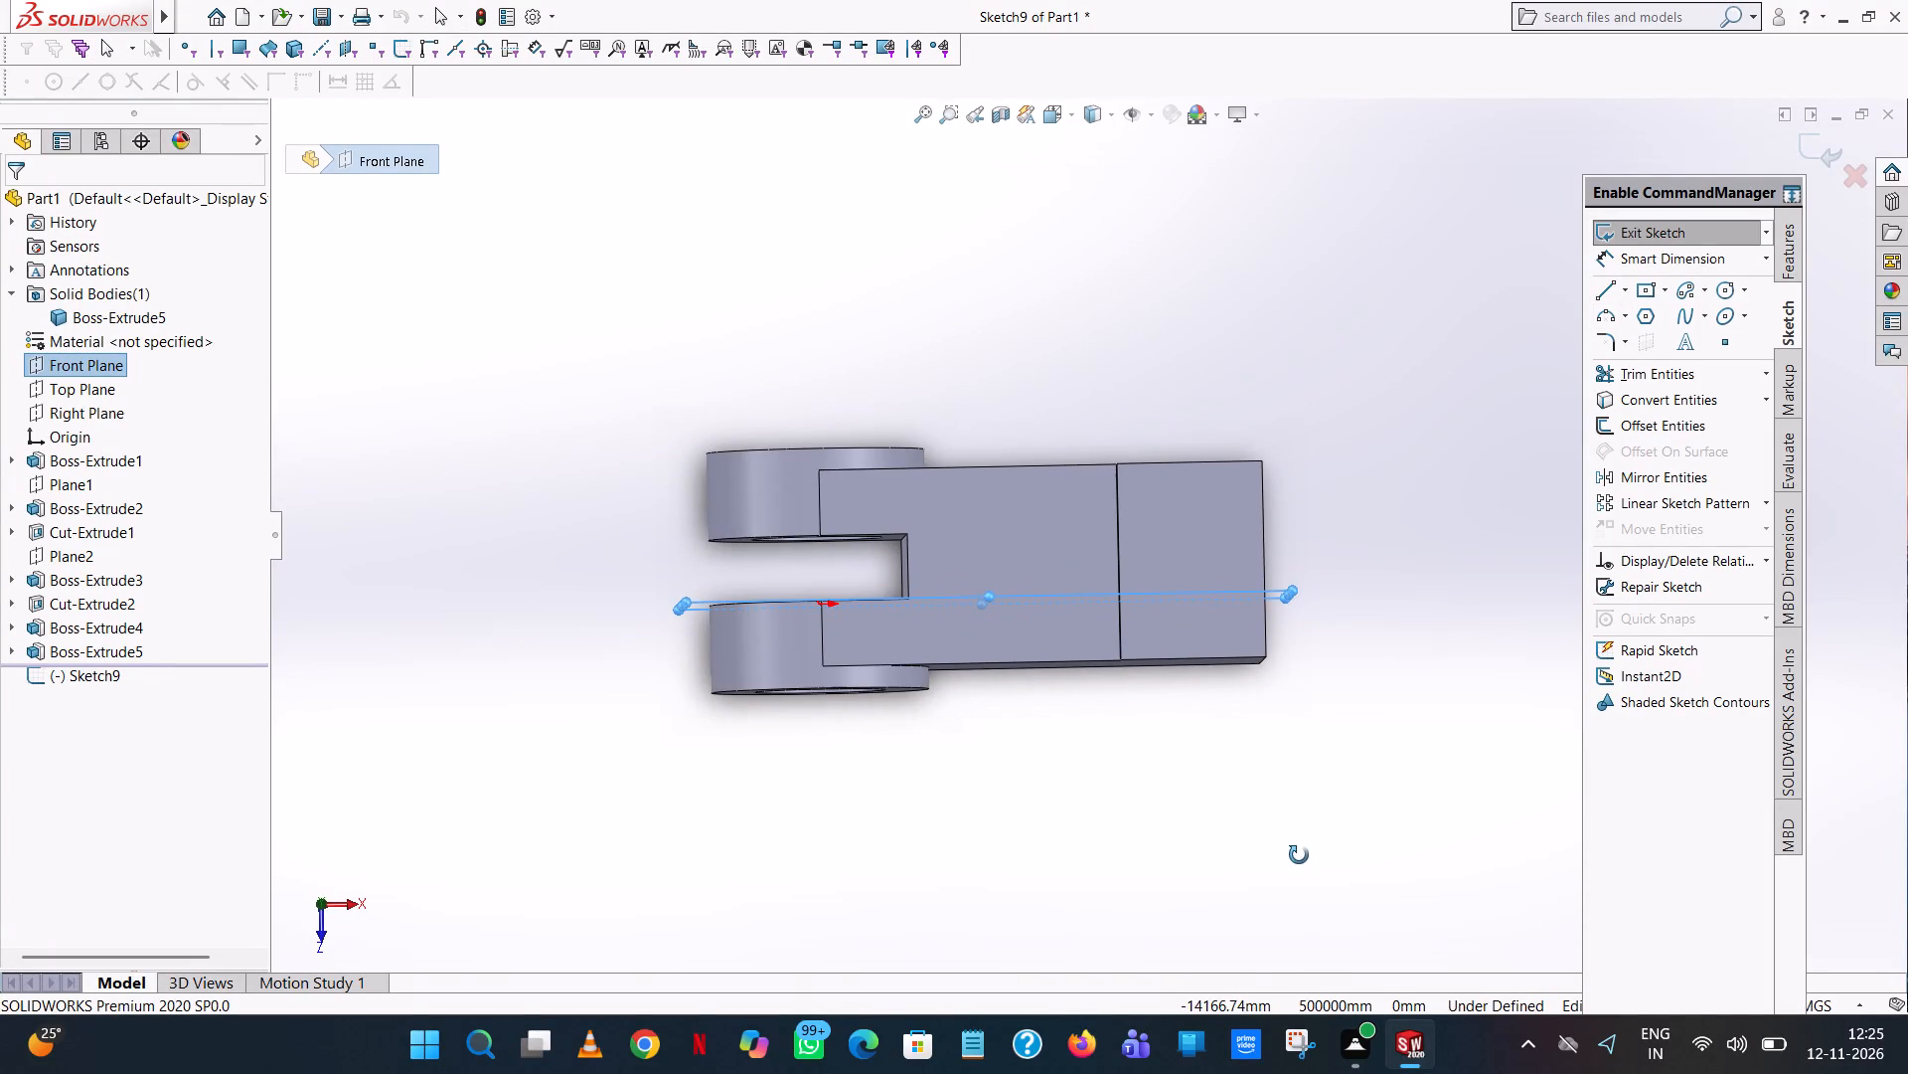
middle_click_drag(1299, 855, 1305, 876)
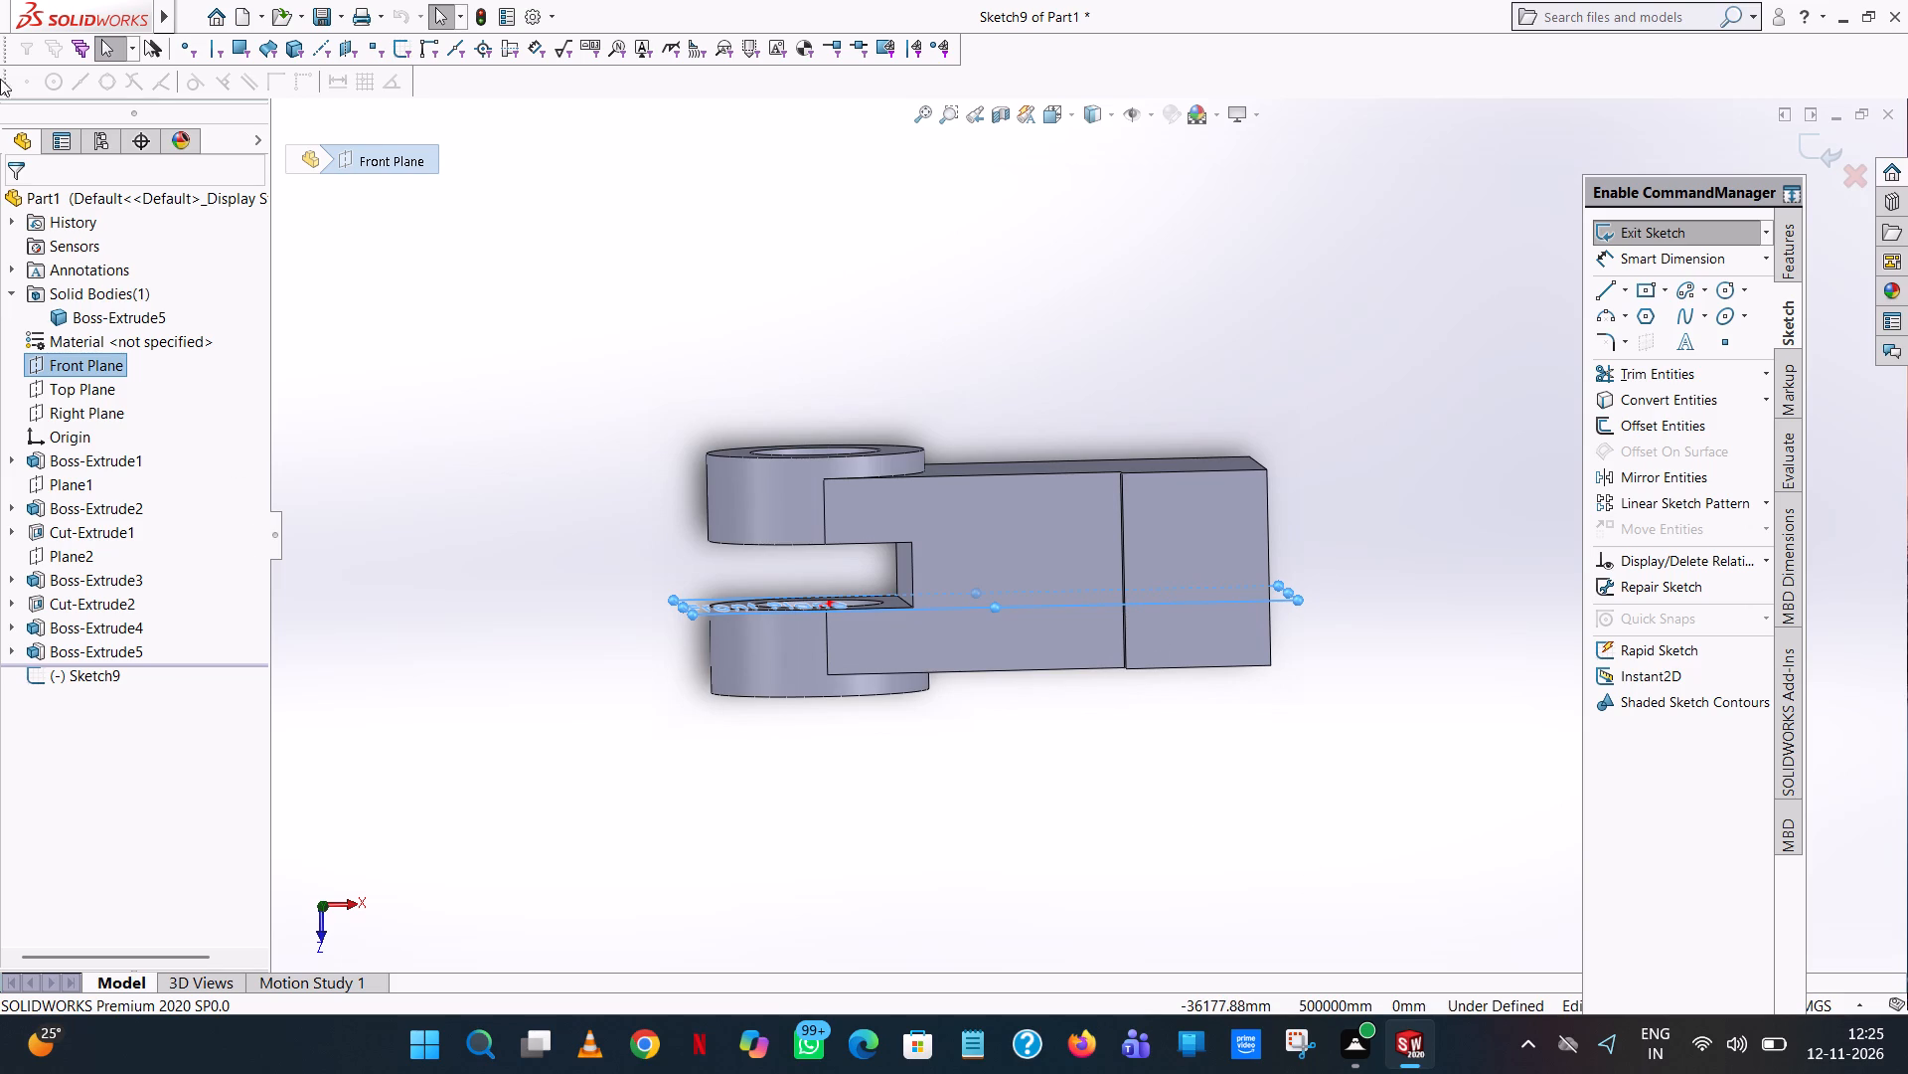
left_click(1143, 212)
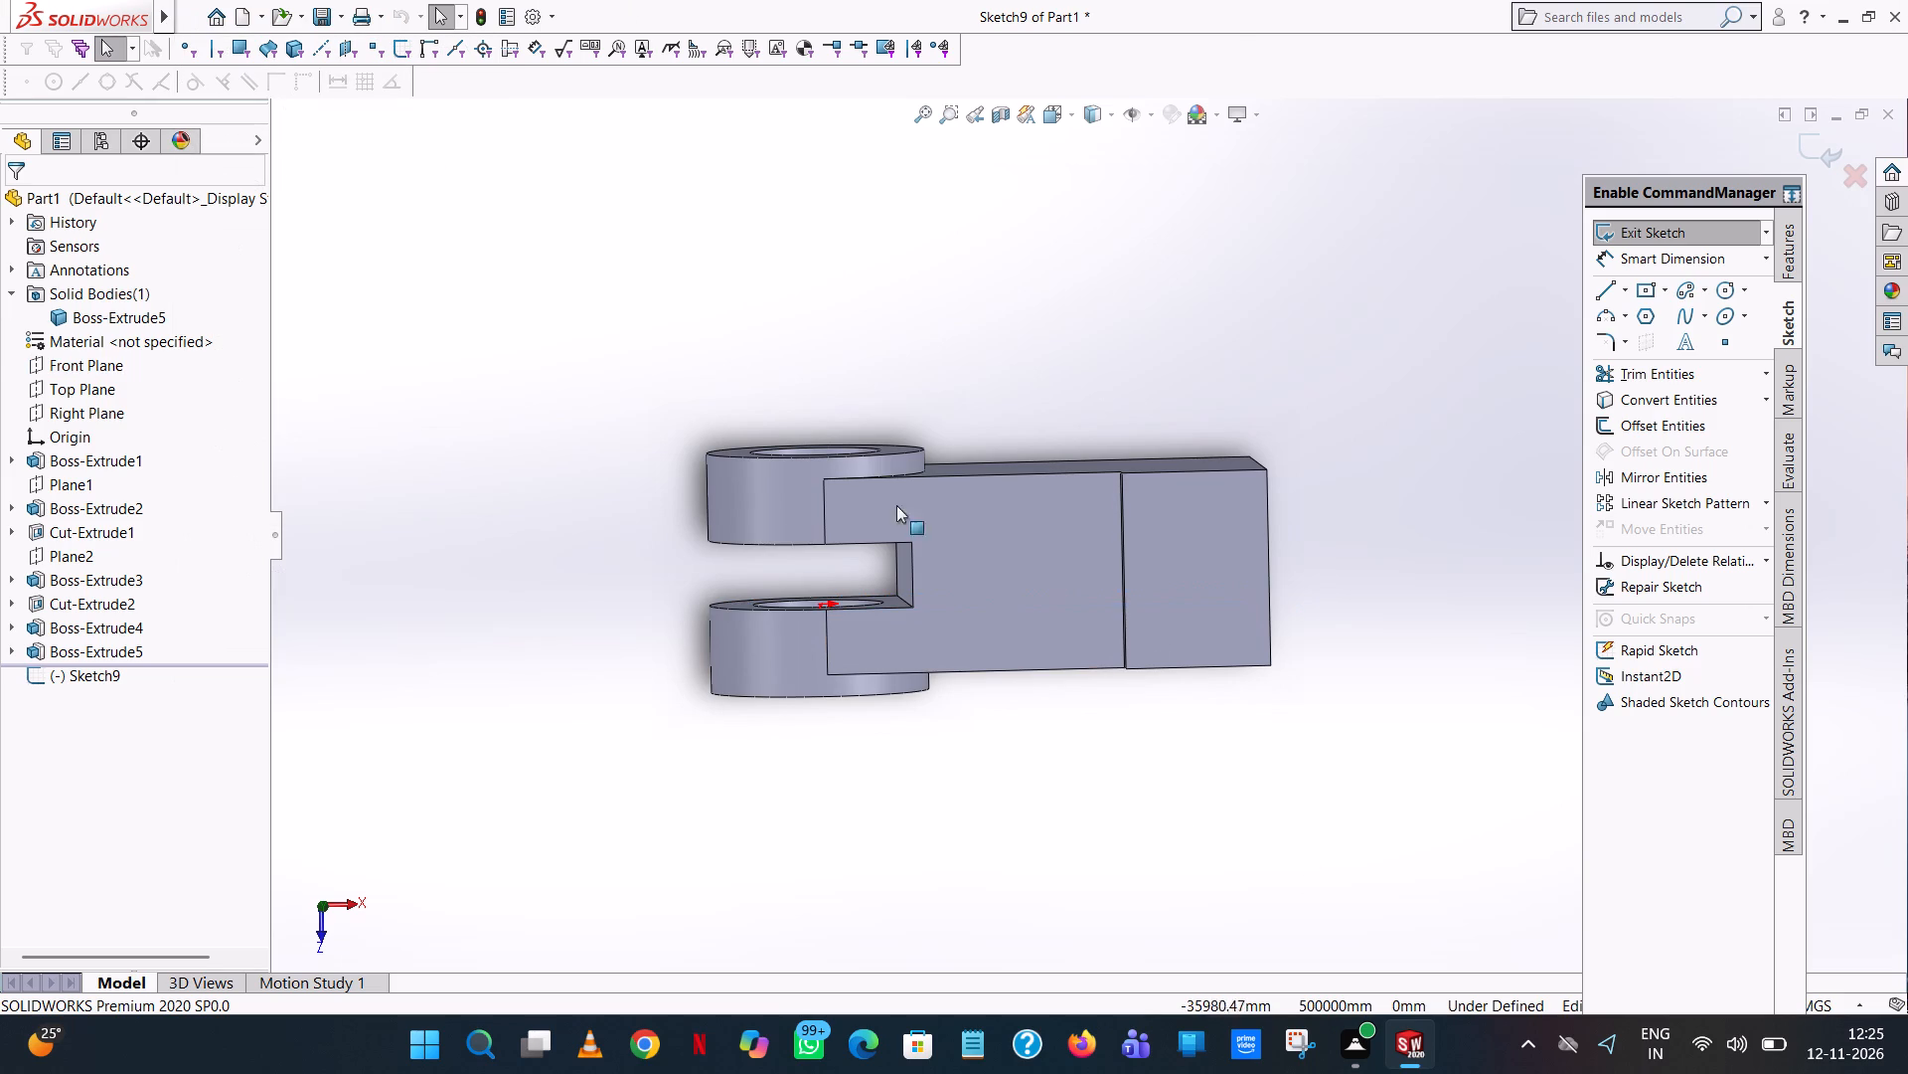
left_click(1630, 228)
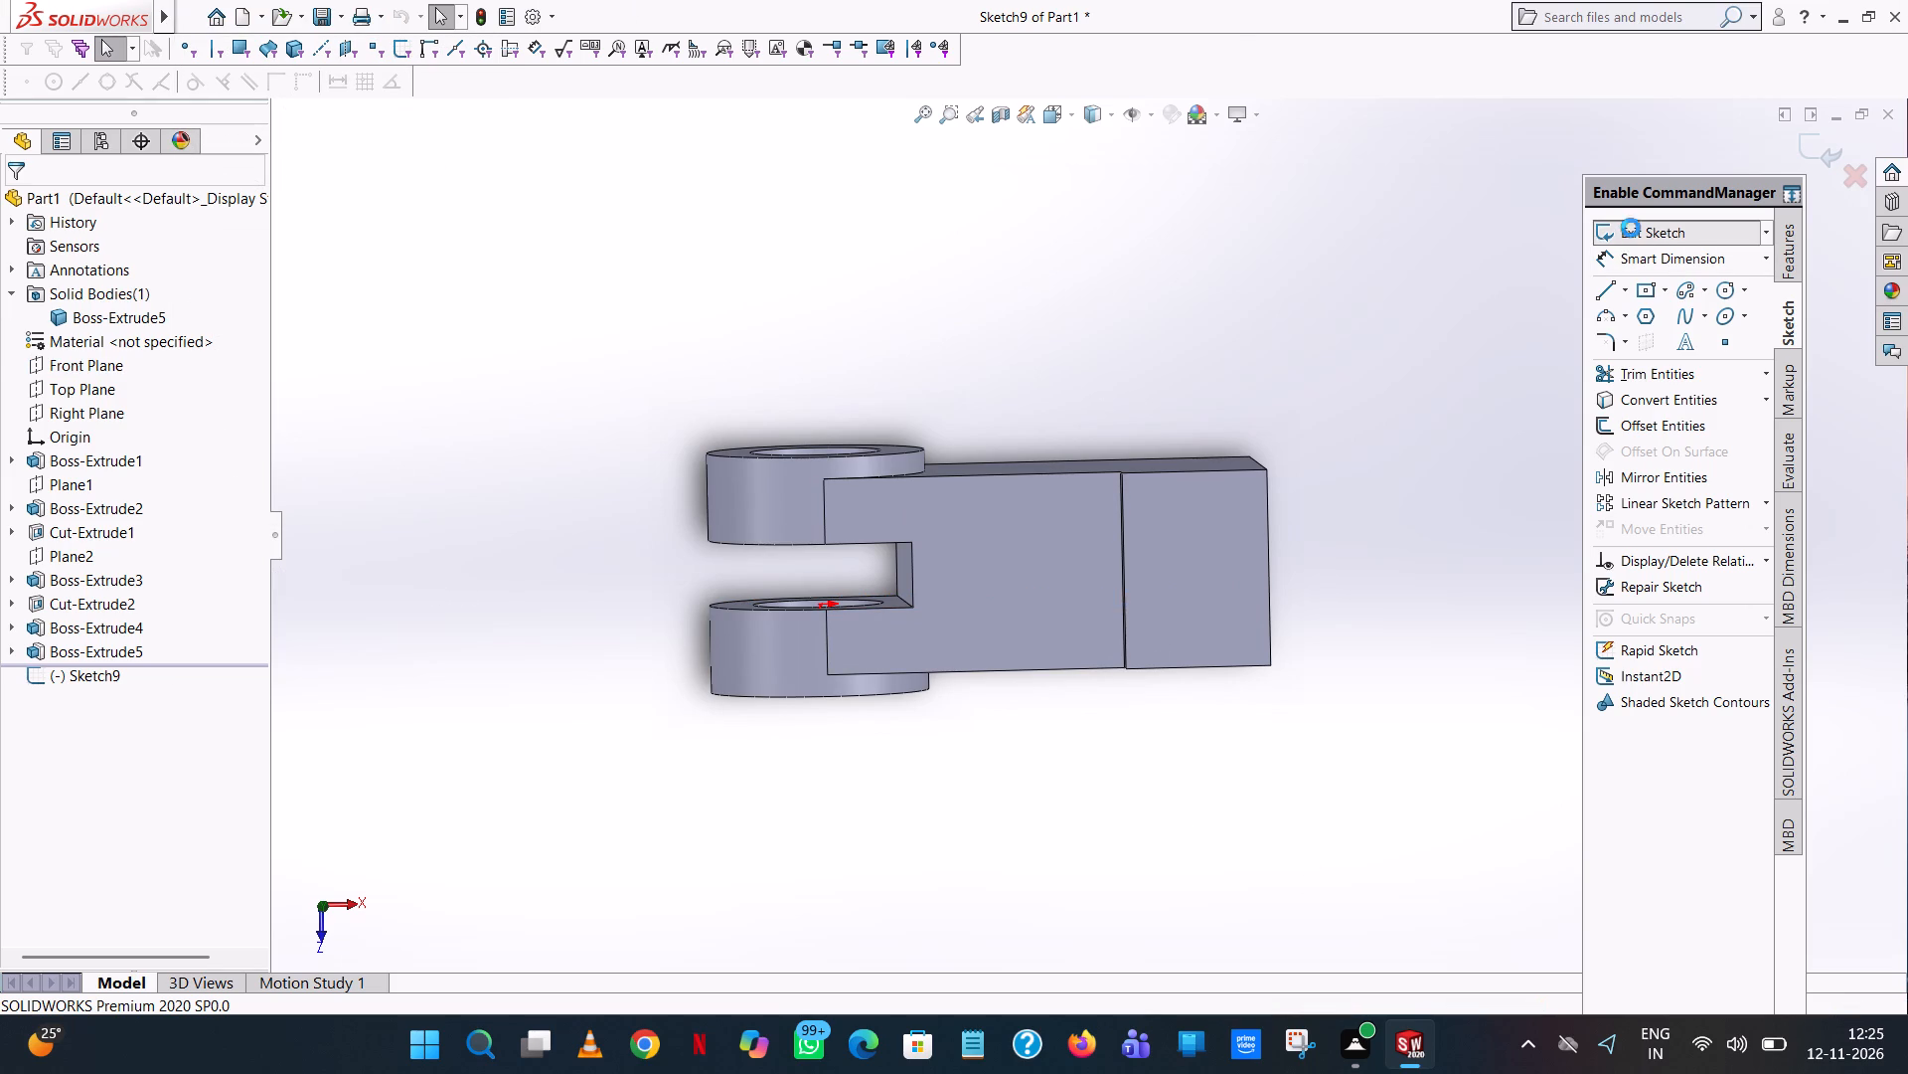
Create a reference plane offset 9 mm from the slot's inner side face, into the gap toward the opposite disc.
middle_click_drag(916, 341, 918, 200)
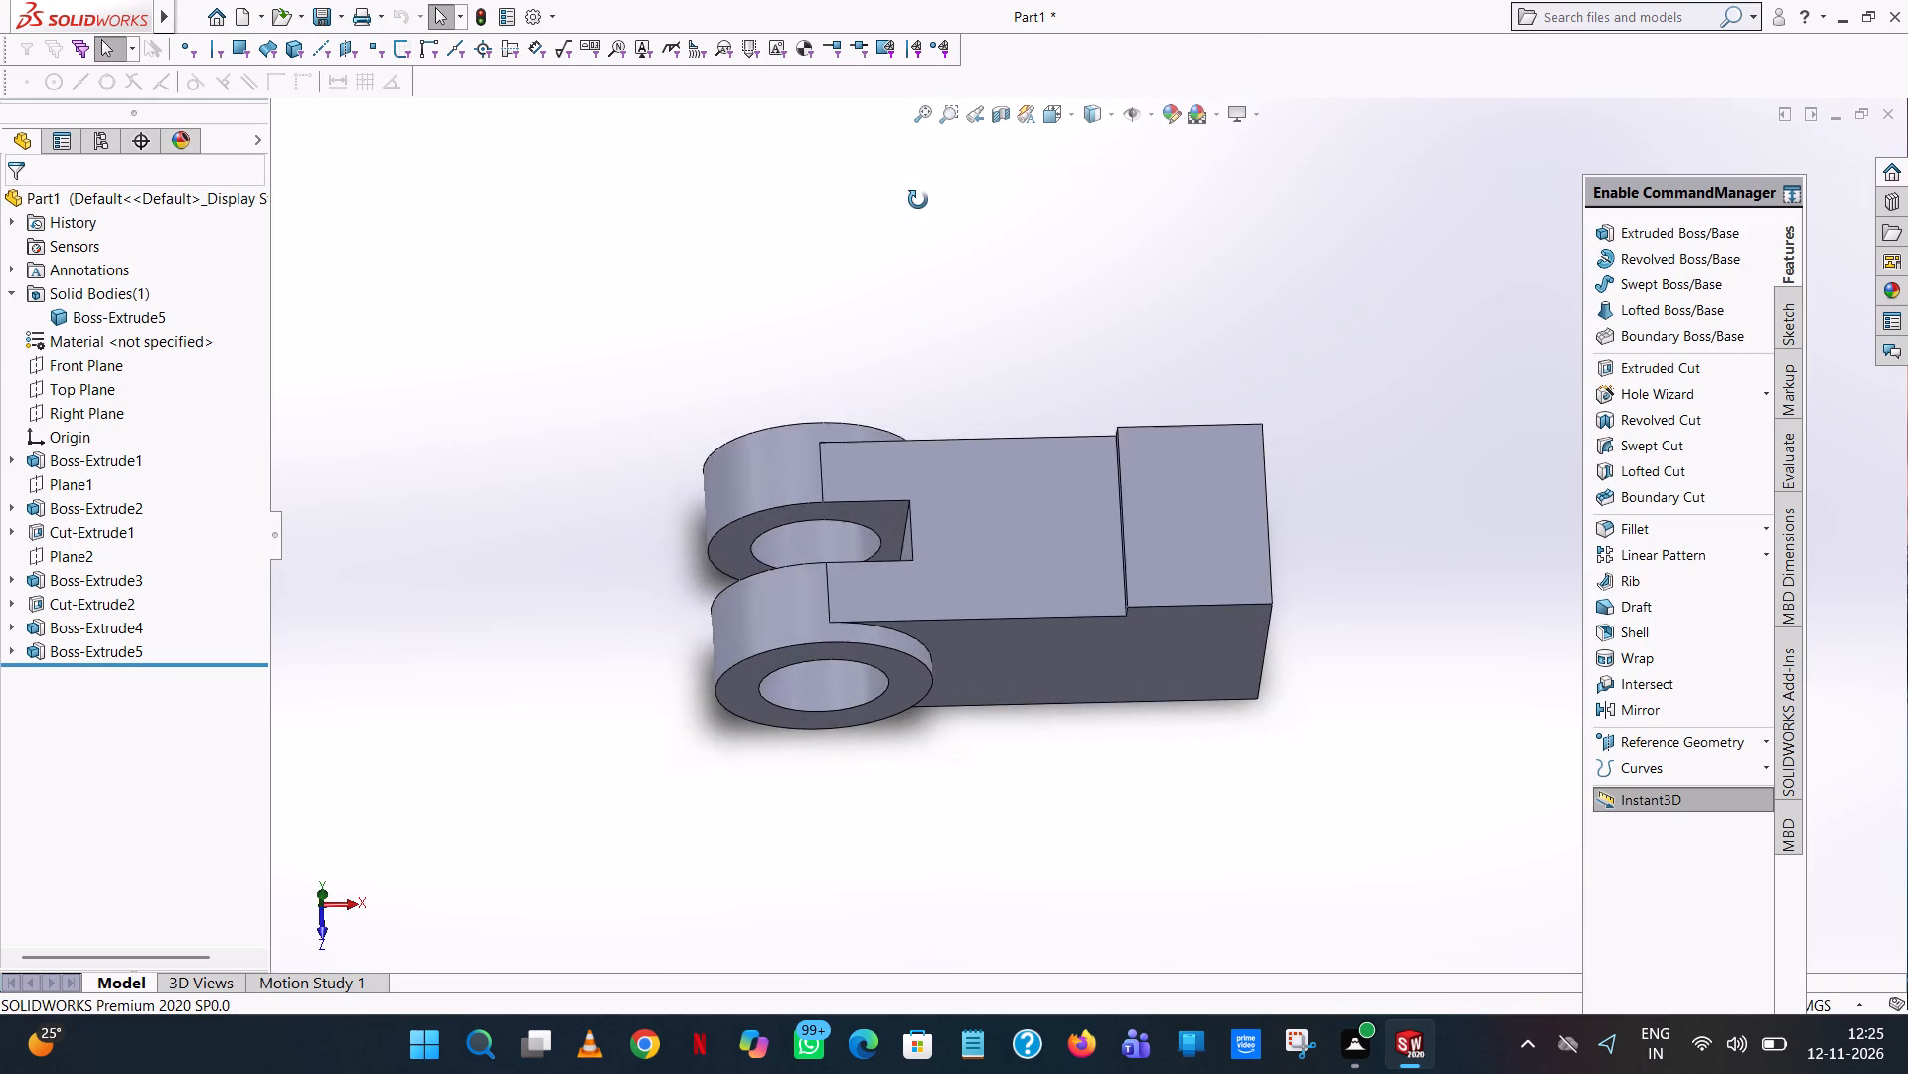
middle_click_drag(918, 200, 918, 199)
scroll(918, 199, "up", 1)
left_click(1683, 734)
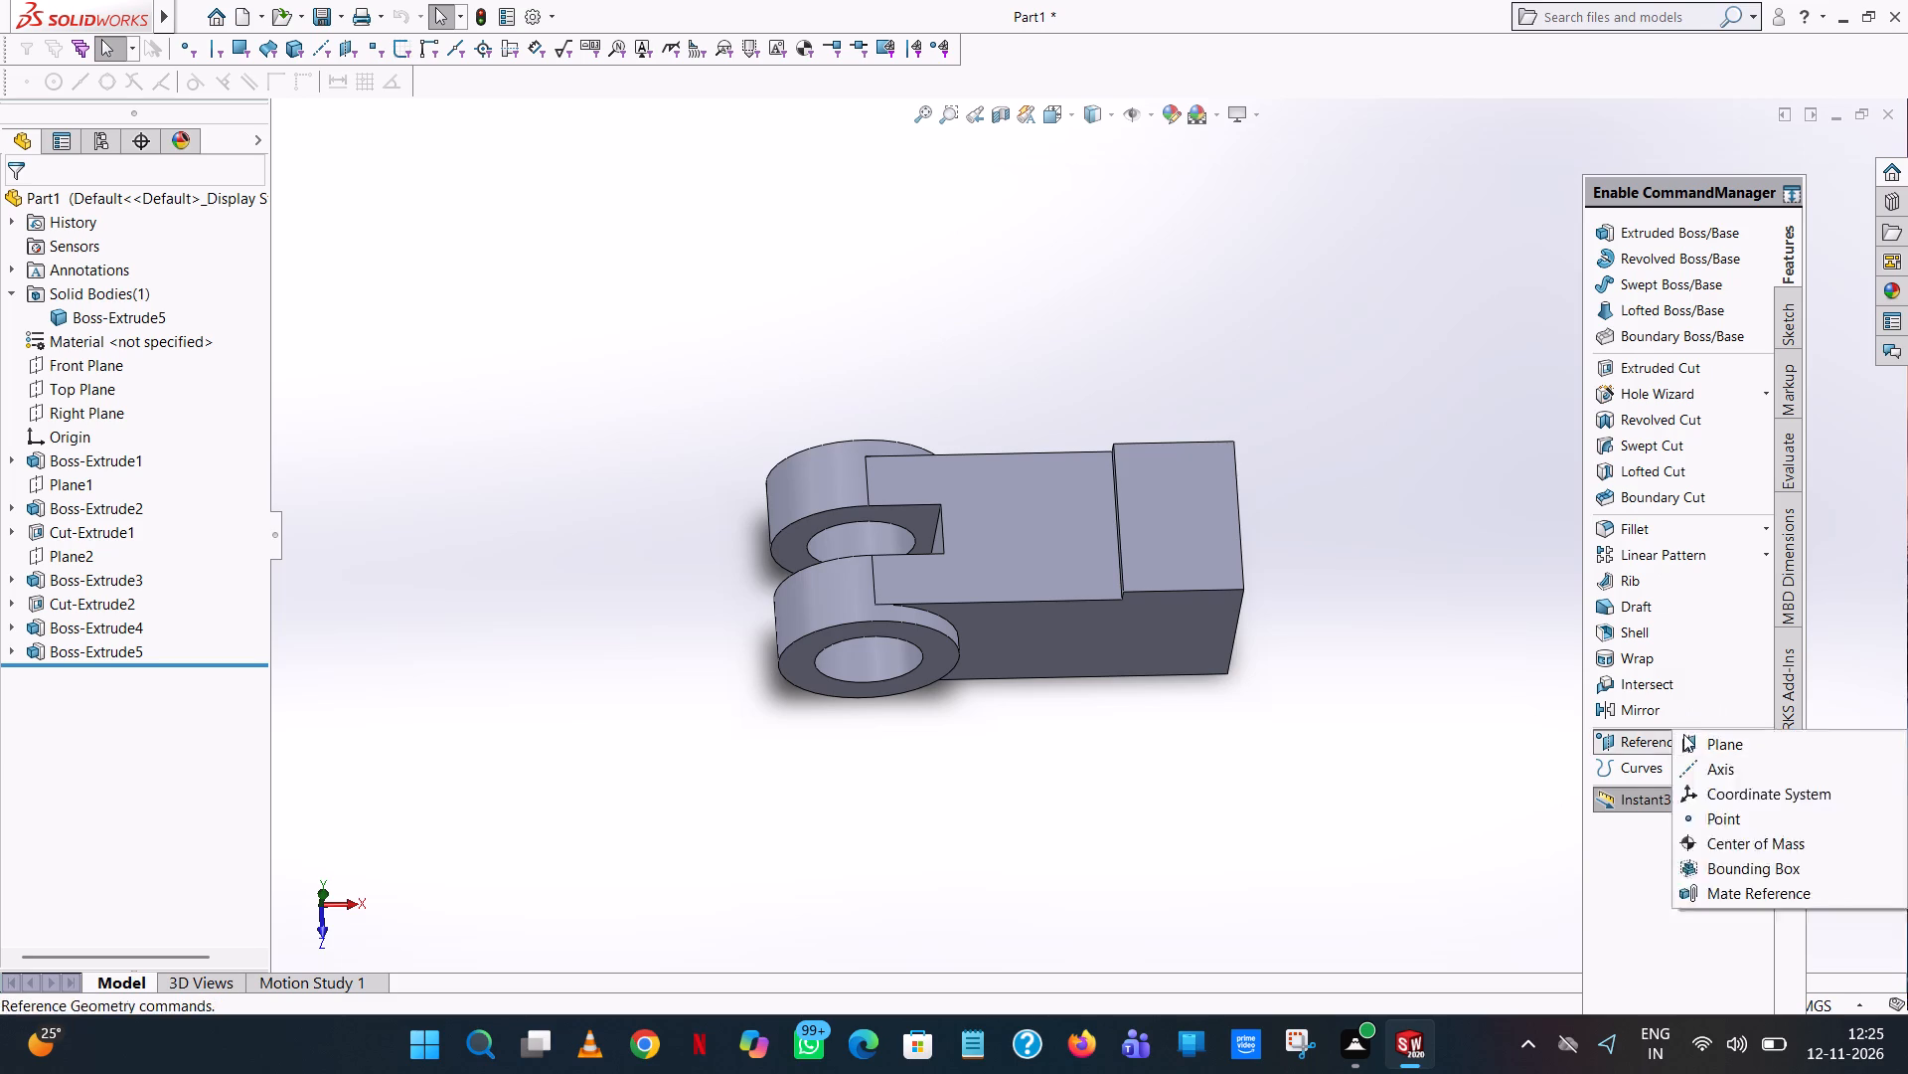
middle_click_drag(742, 549, 865, 795)
scroll(743, 549, "up", 1)
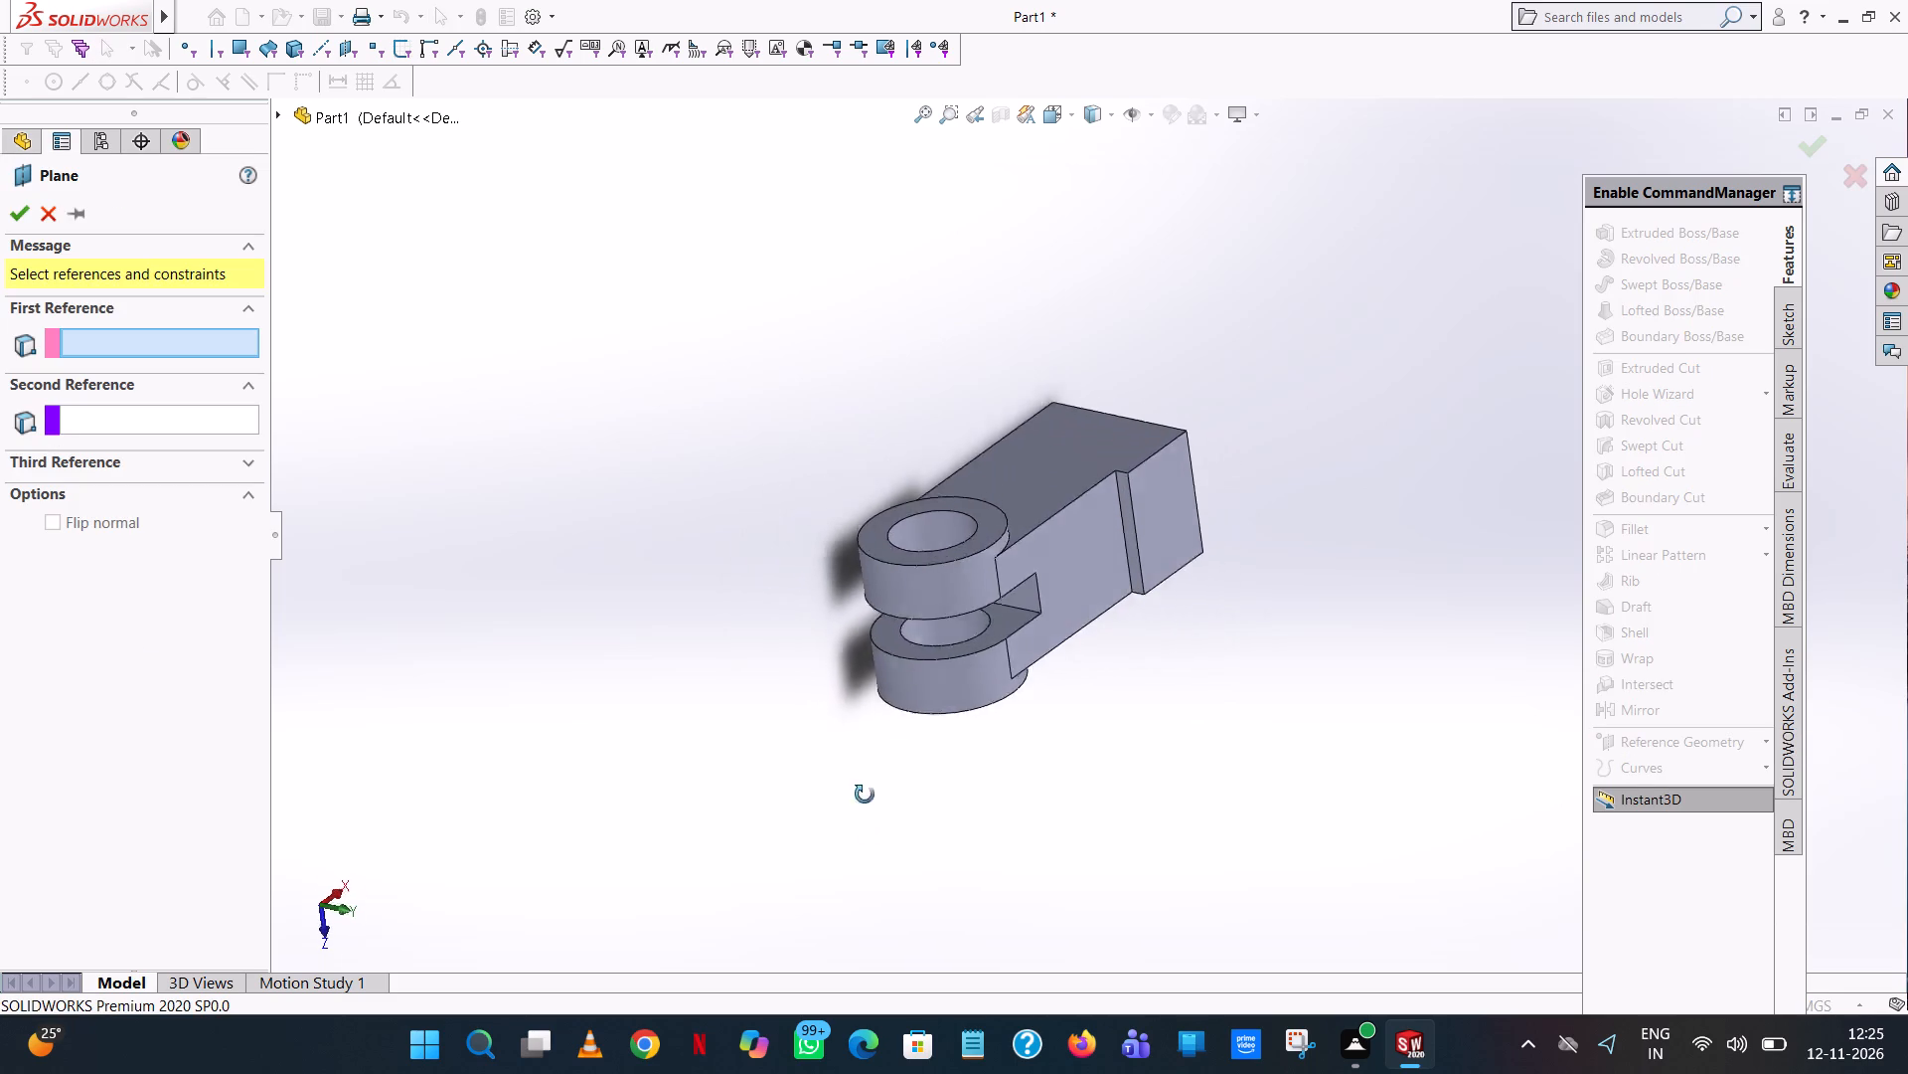
middle_click_drag(865, 795, 852, 728)
scroll(854, 726, "down", 1)
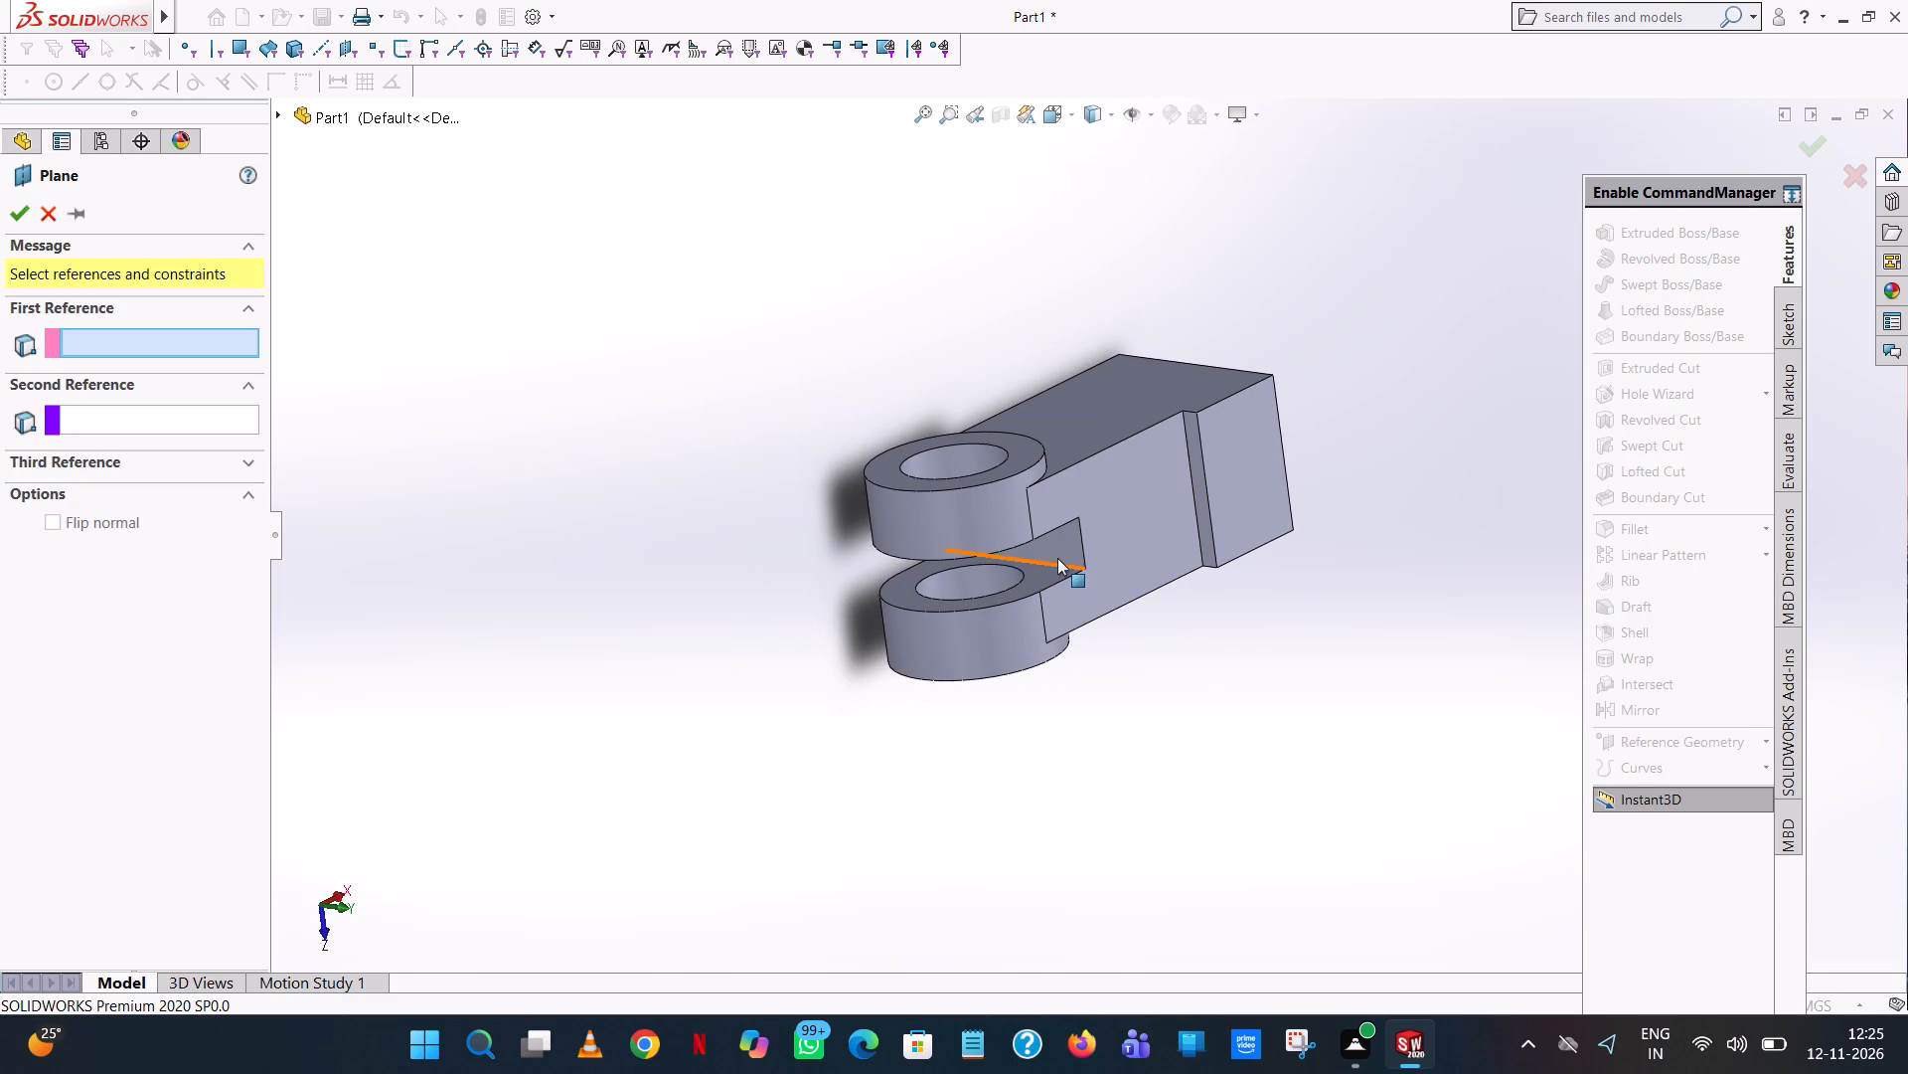
scroll(1057, 558, "down", 4)
left_click(1053, 586)
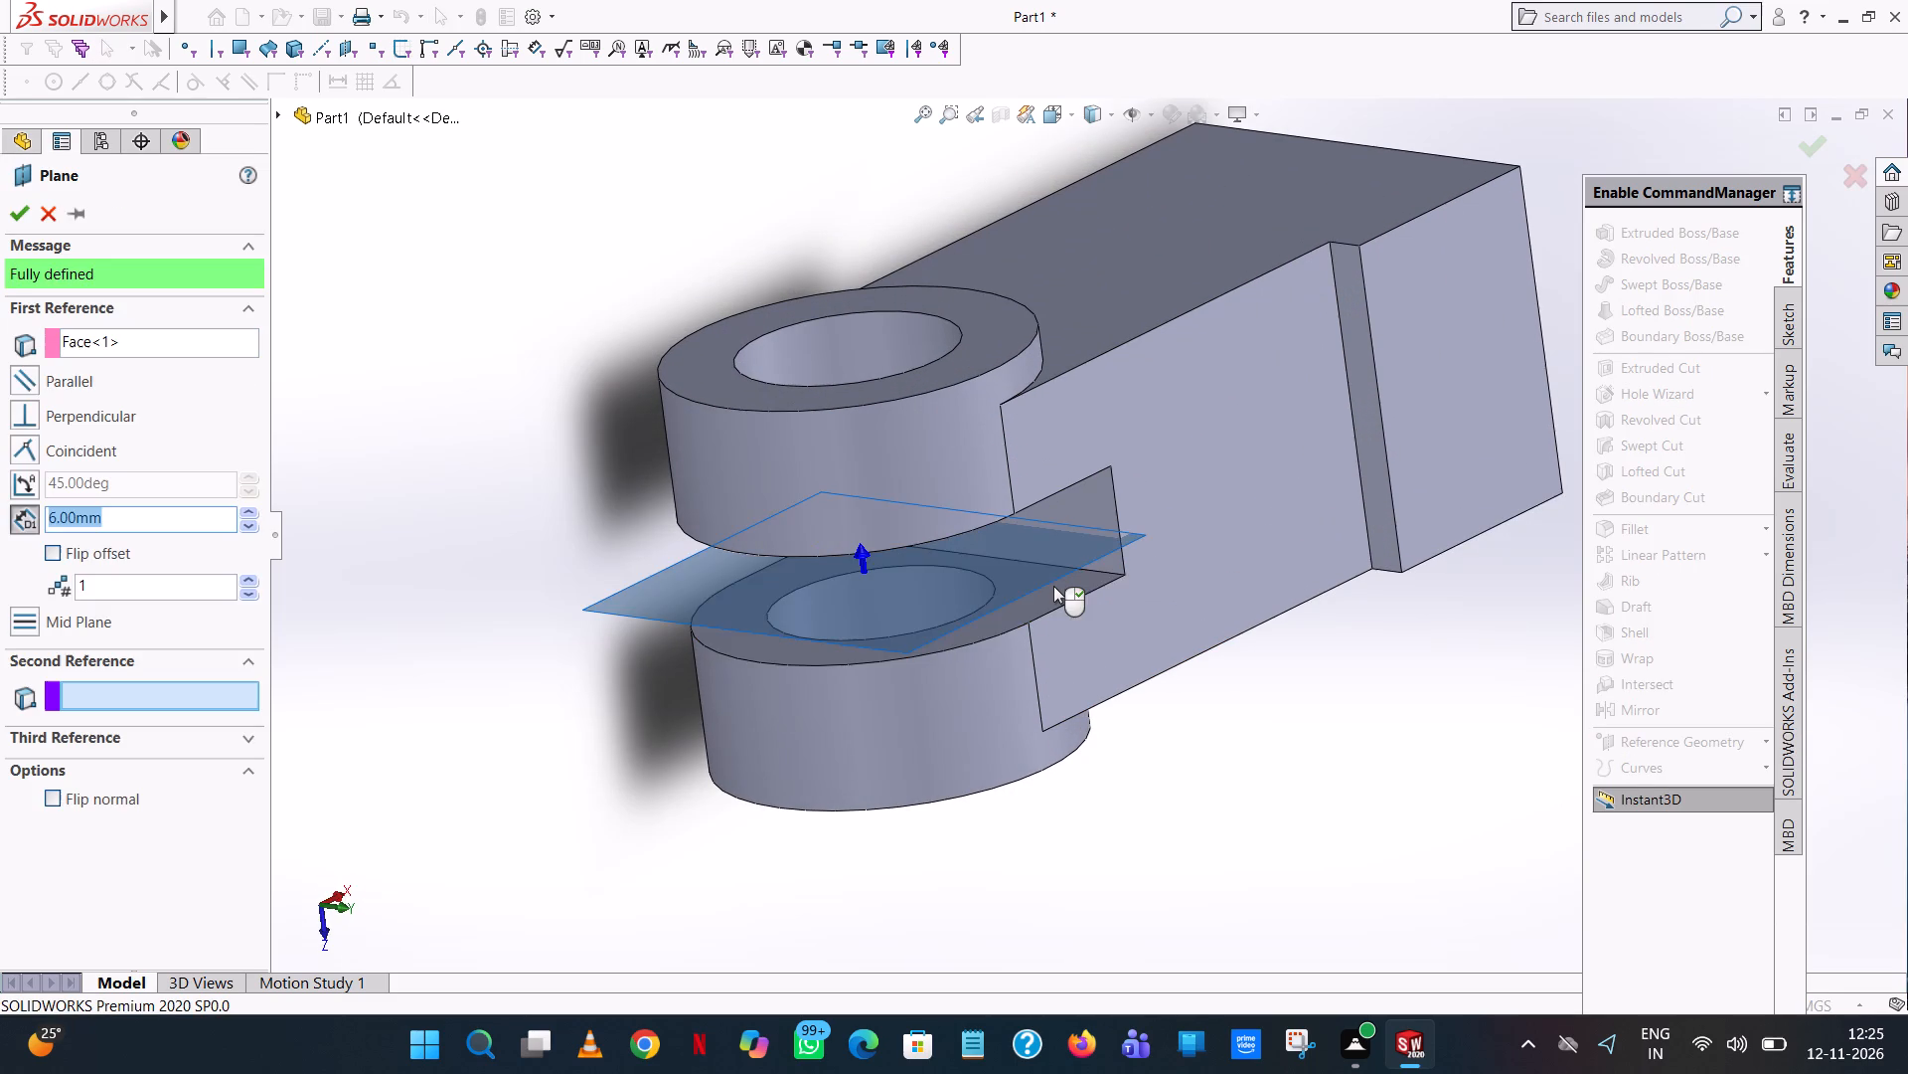
scroll(1053, 586, "up", 1)
middle_click_drag(1053, 586, 959, 492)
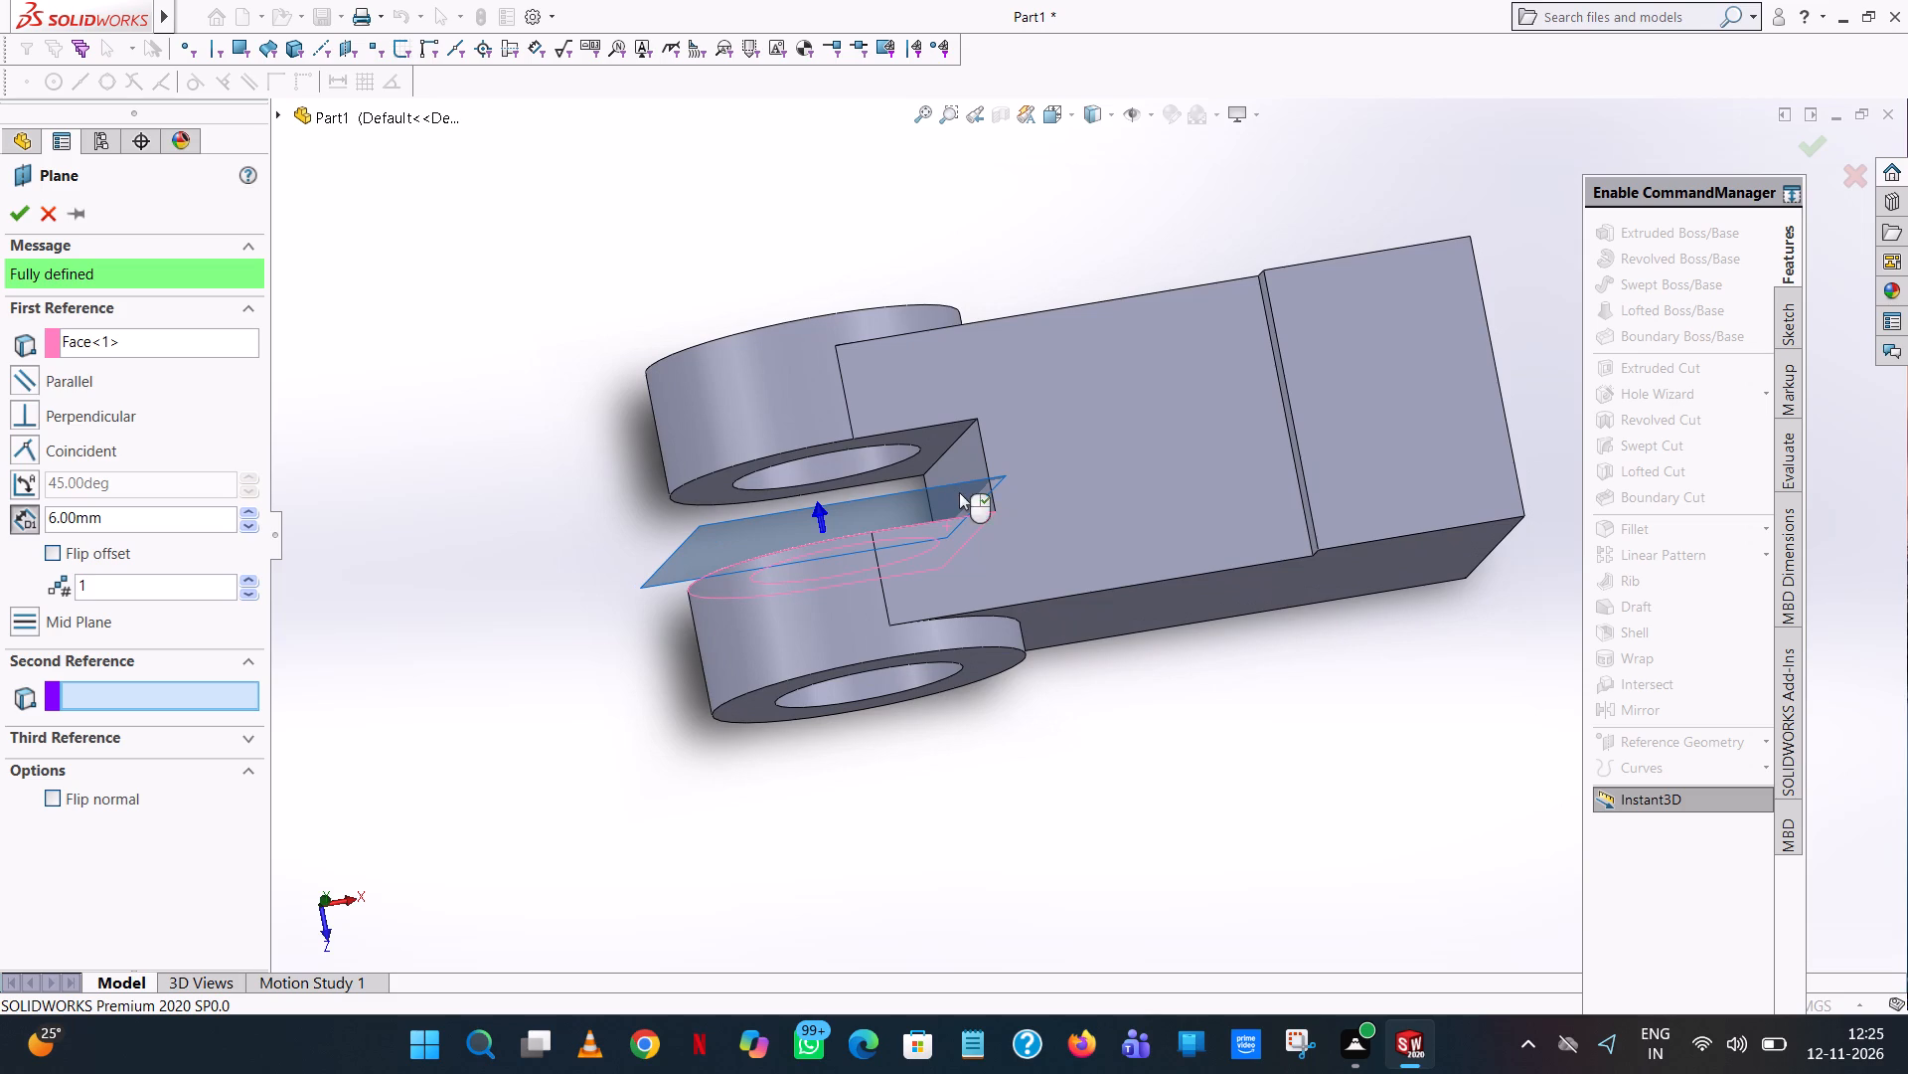
double_click(146, 506)
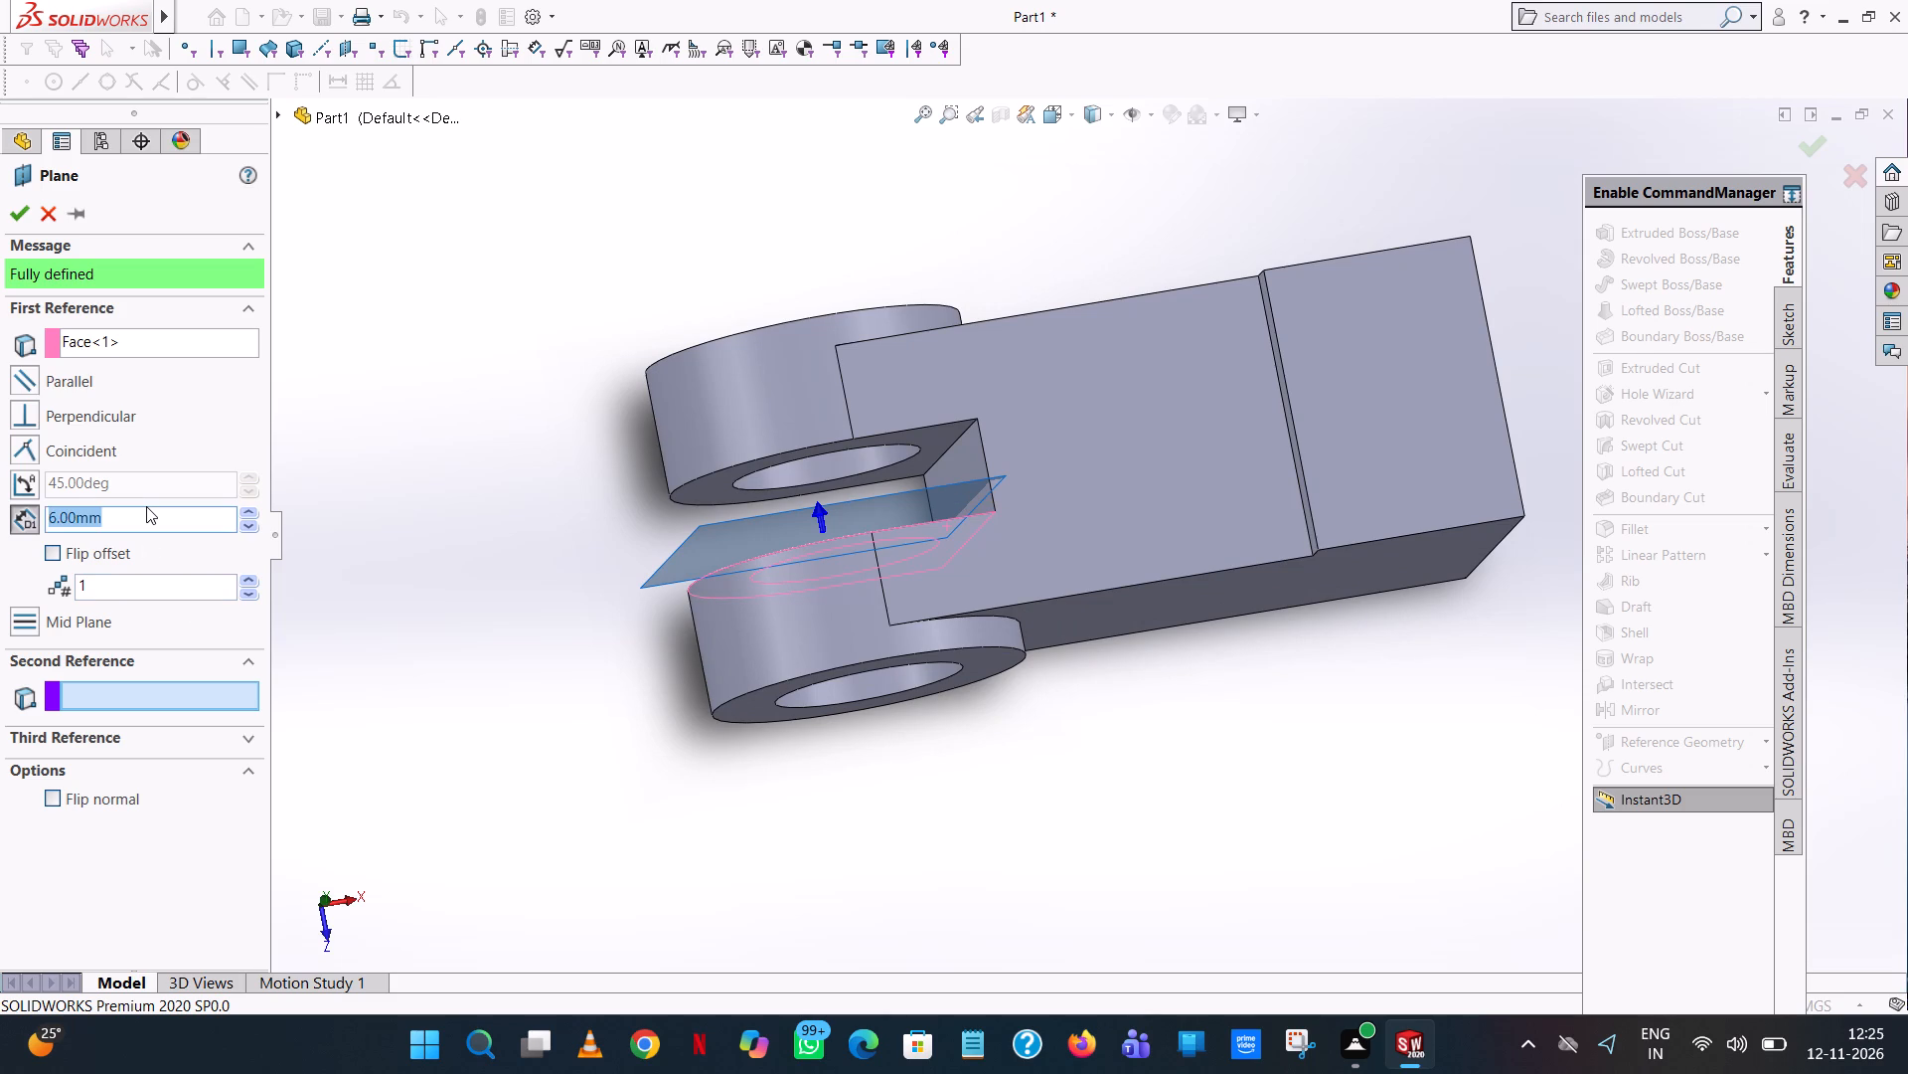
key("9")
key("Return")
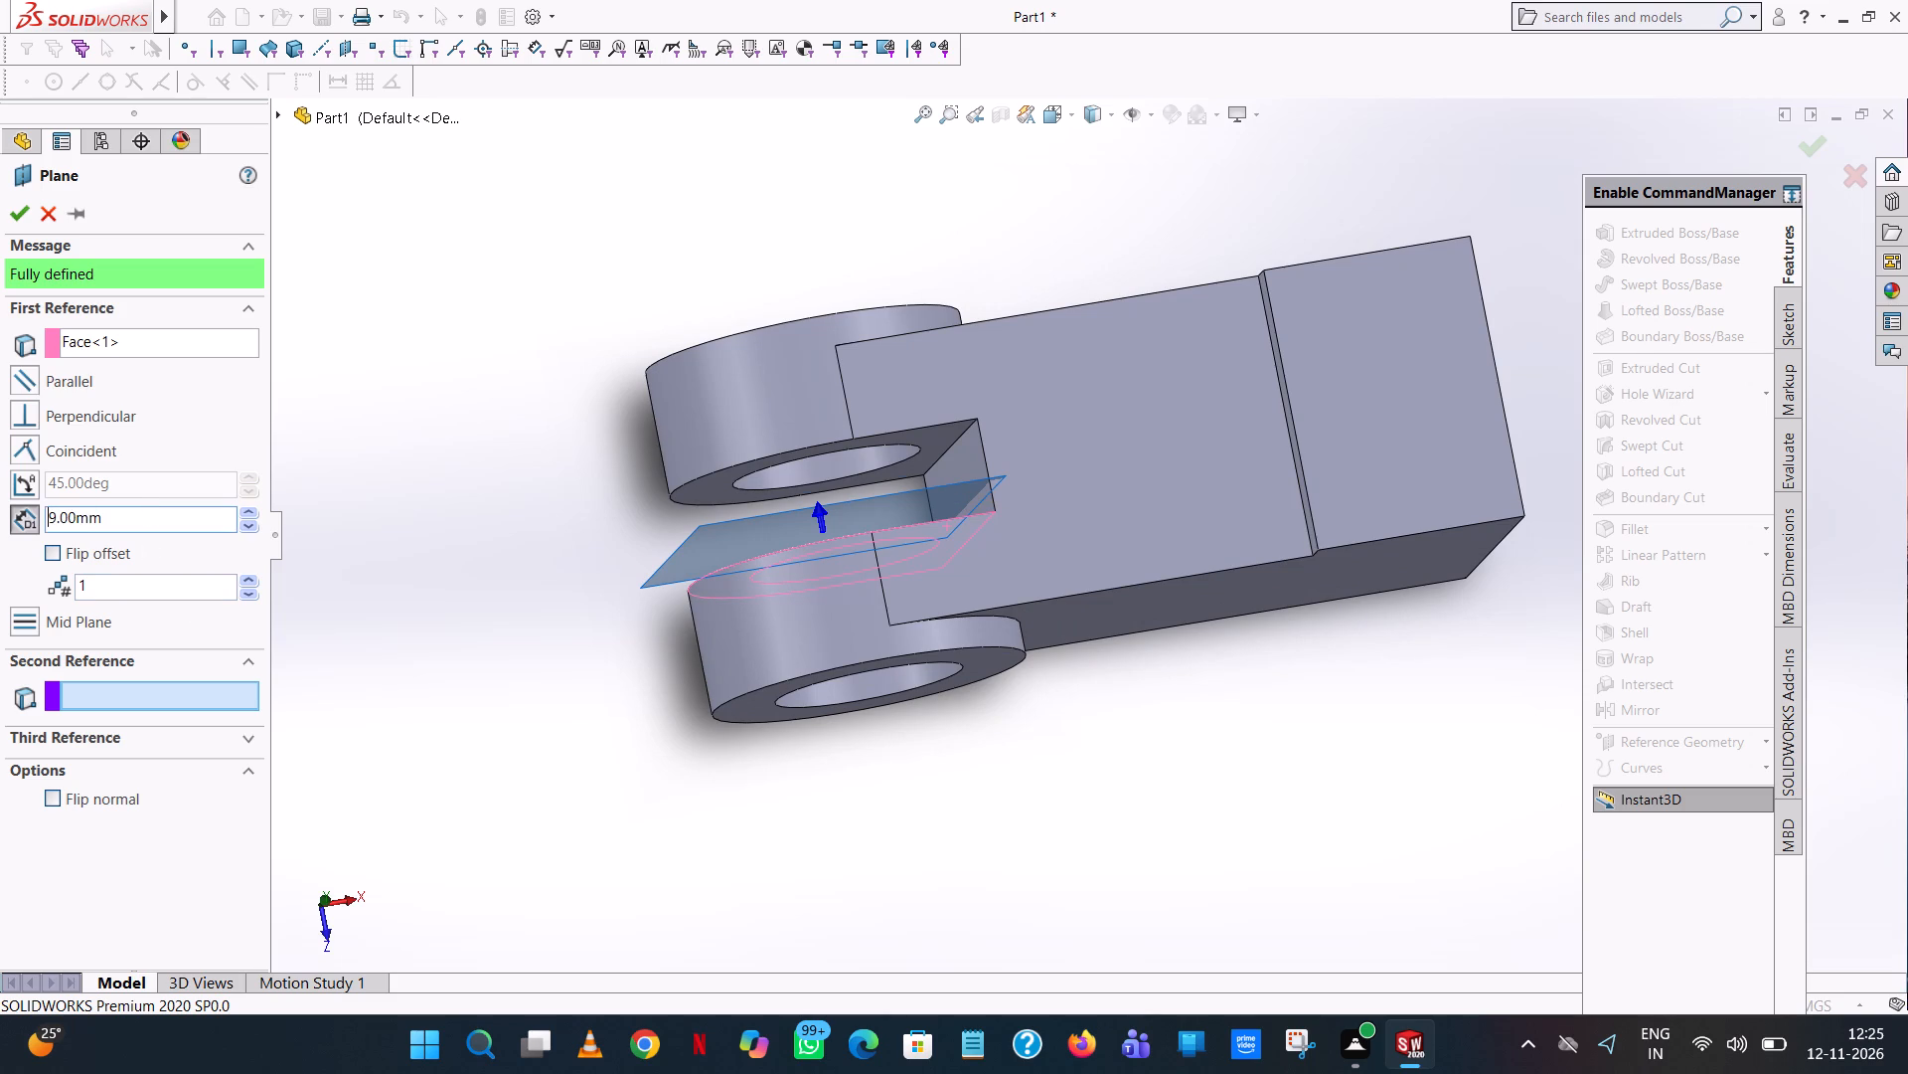
left_click(1087, 246)
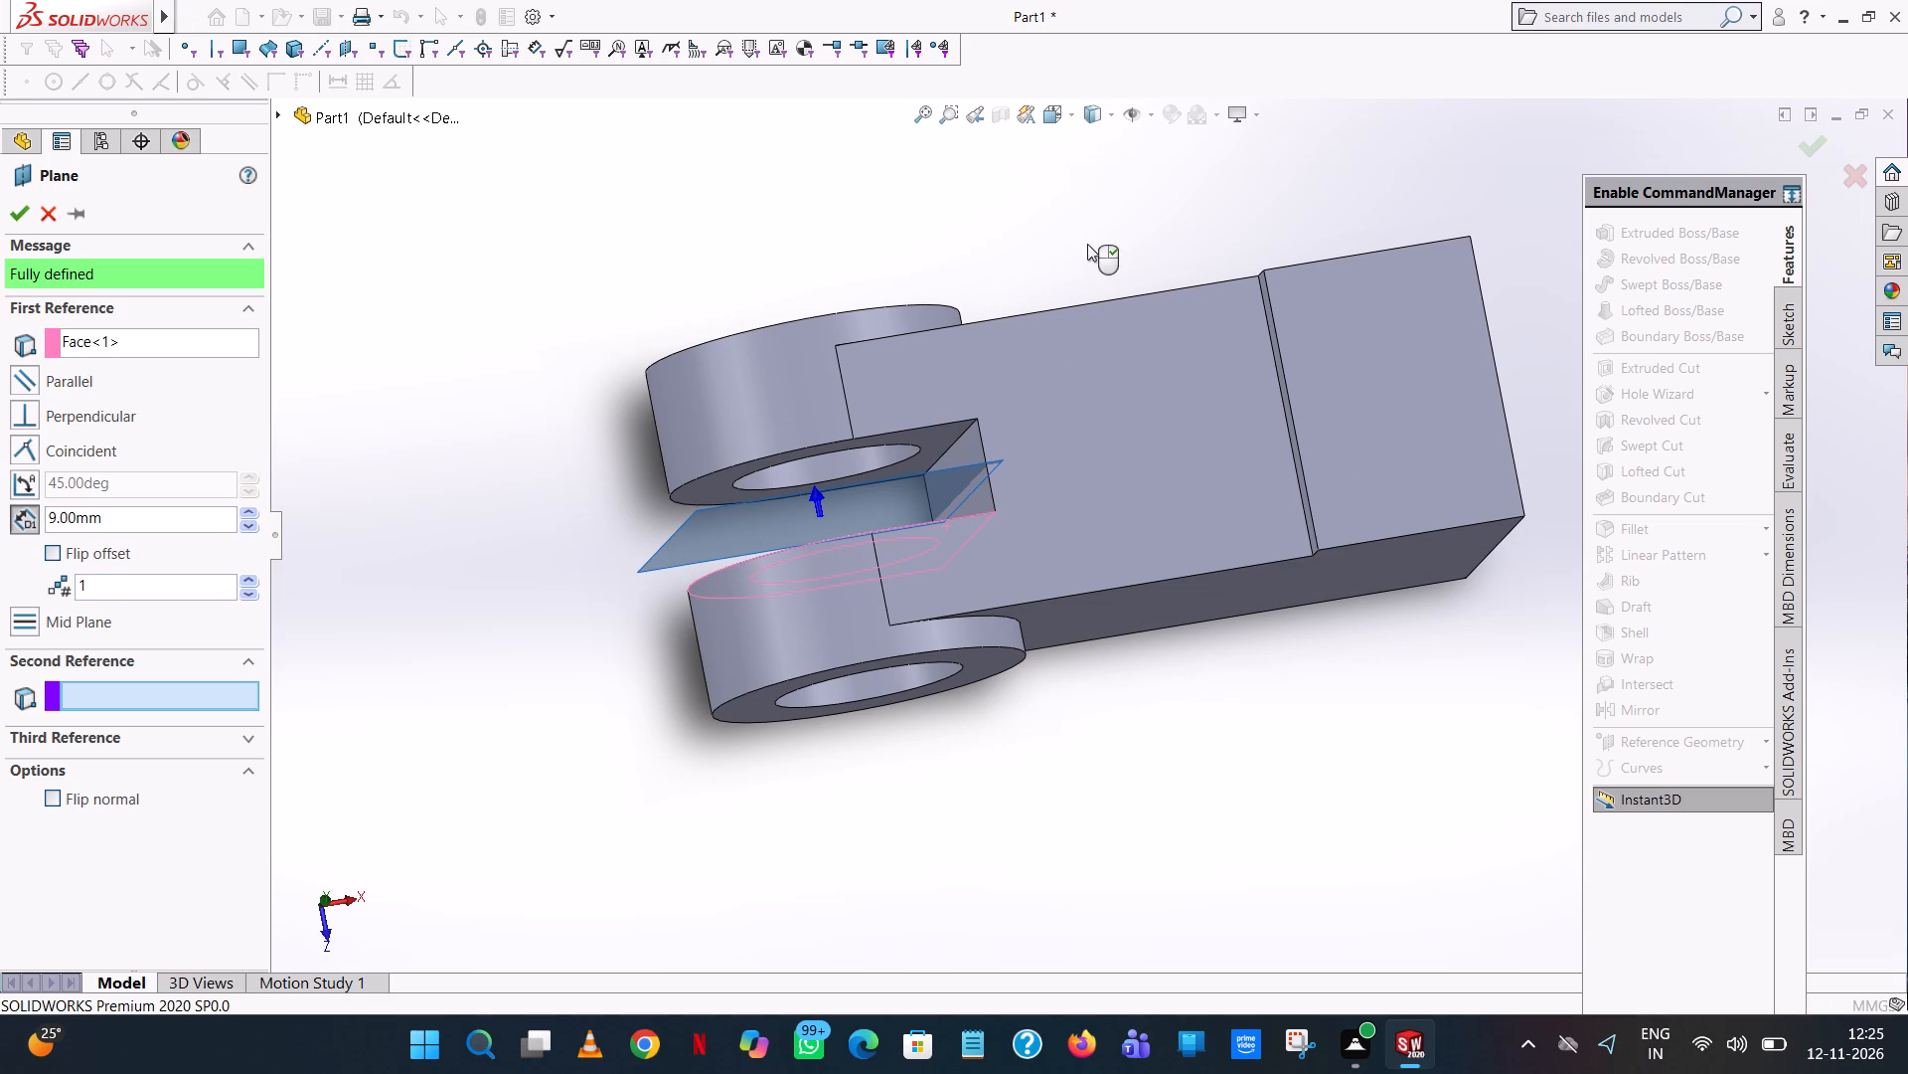
scroll(1087, 244, "up", 2)
middle_click_drag(1087, 244, 1084, 311)
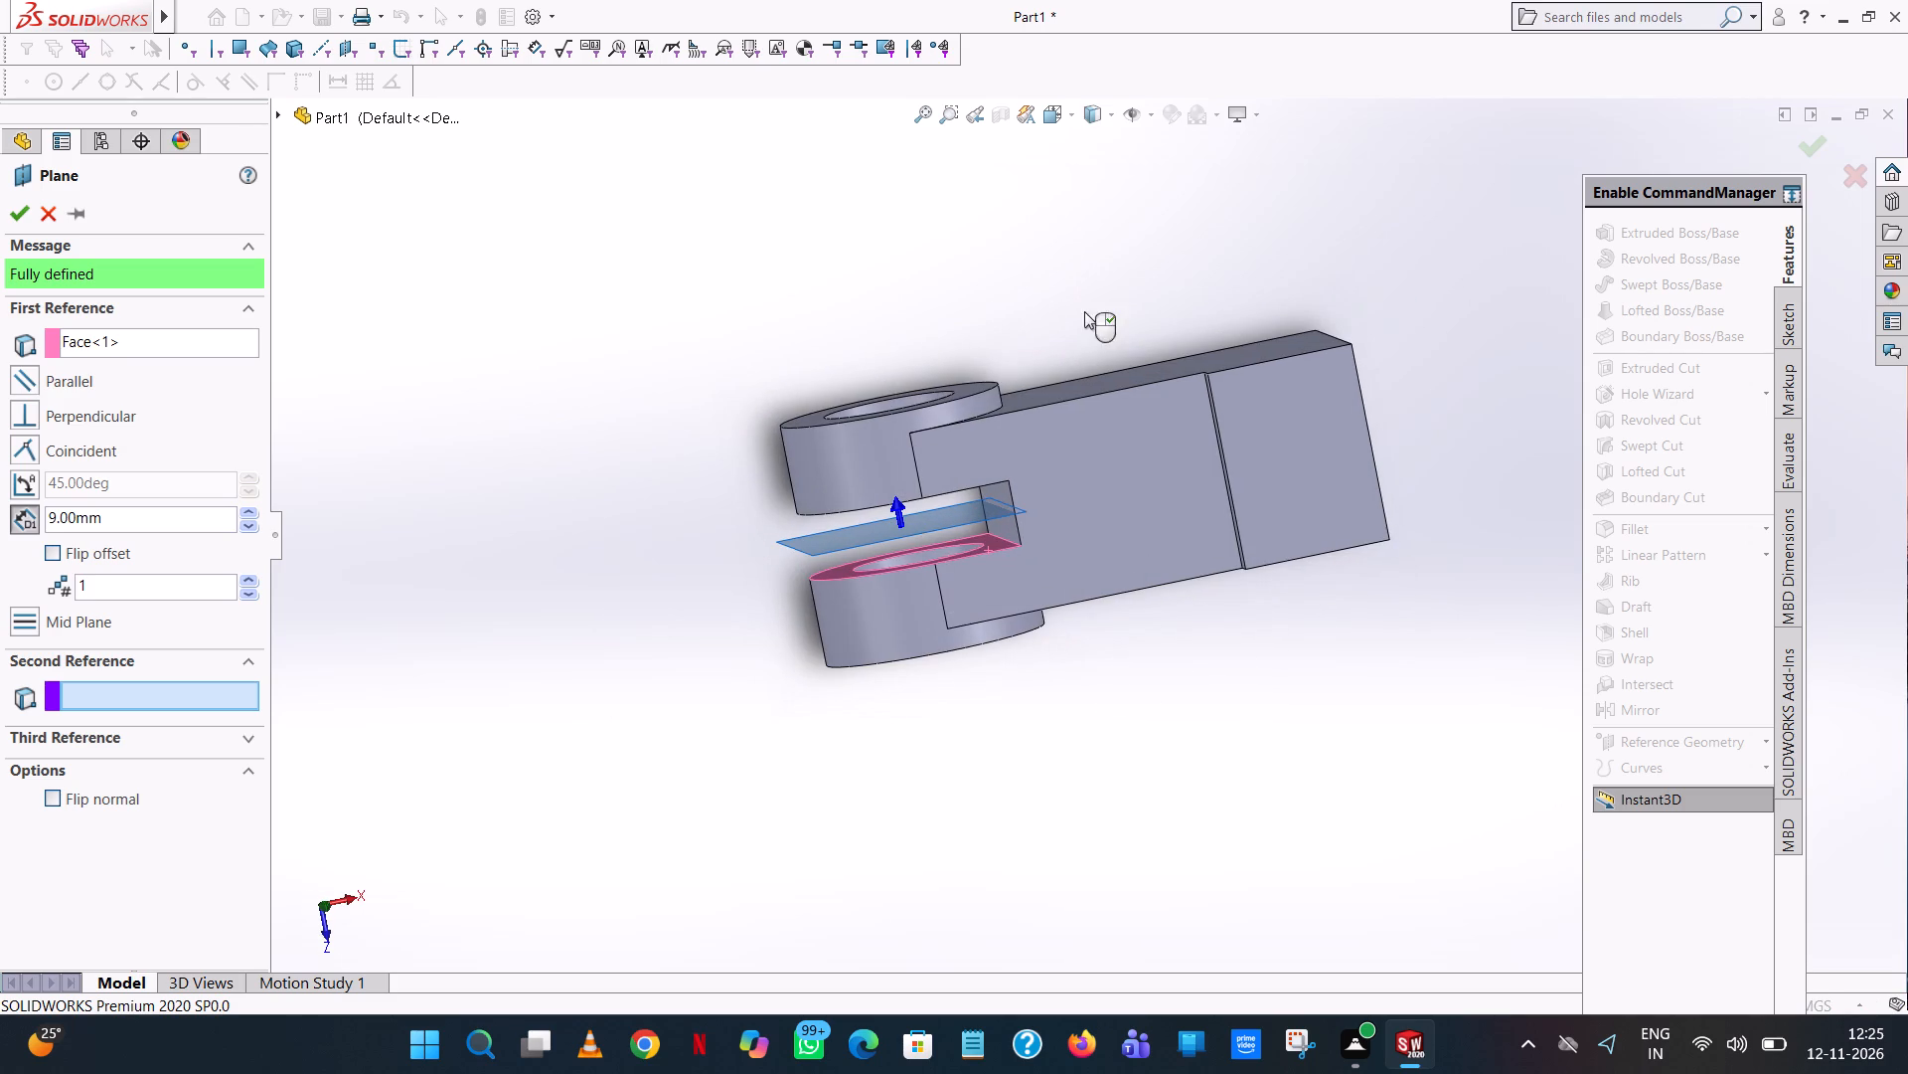
left_click(20, 203)
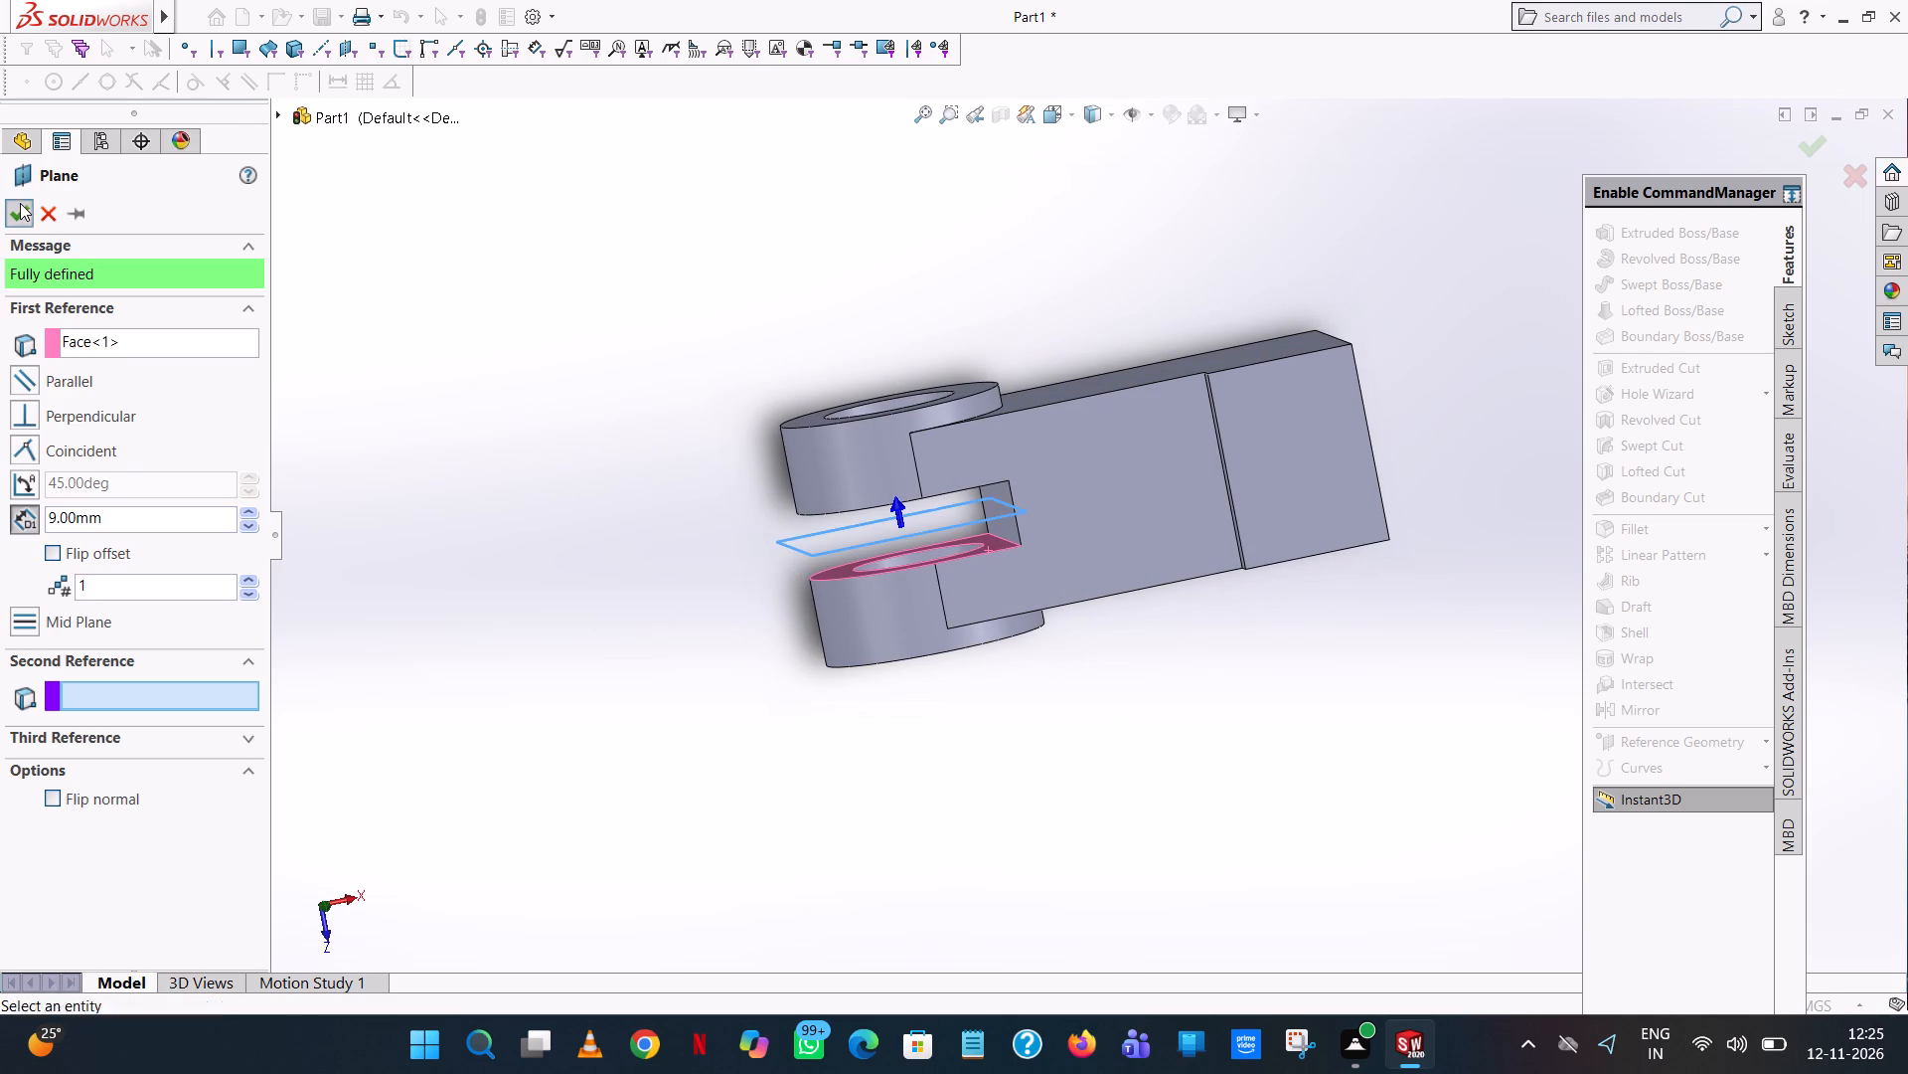
Enlarge the displayed boundary of the new mid-slot plane so it extends beyond the whole arm.
middle_click_drag(909, 635, 795, 312)
scroll(795, 316, "up", 1)
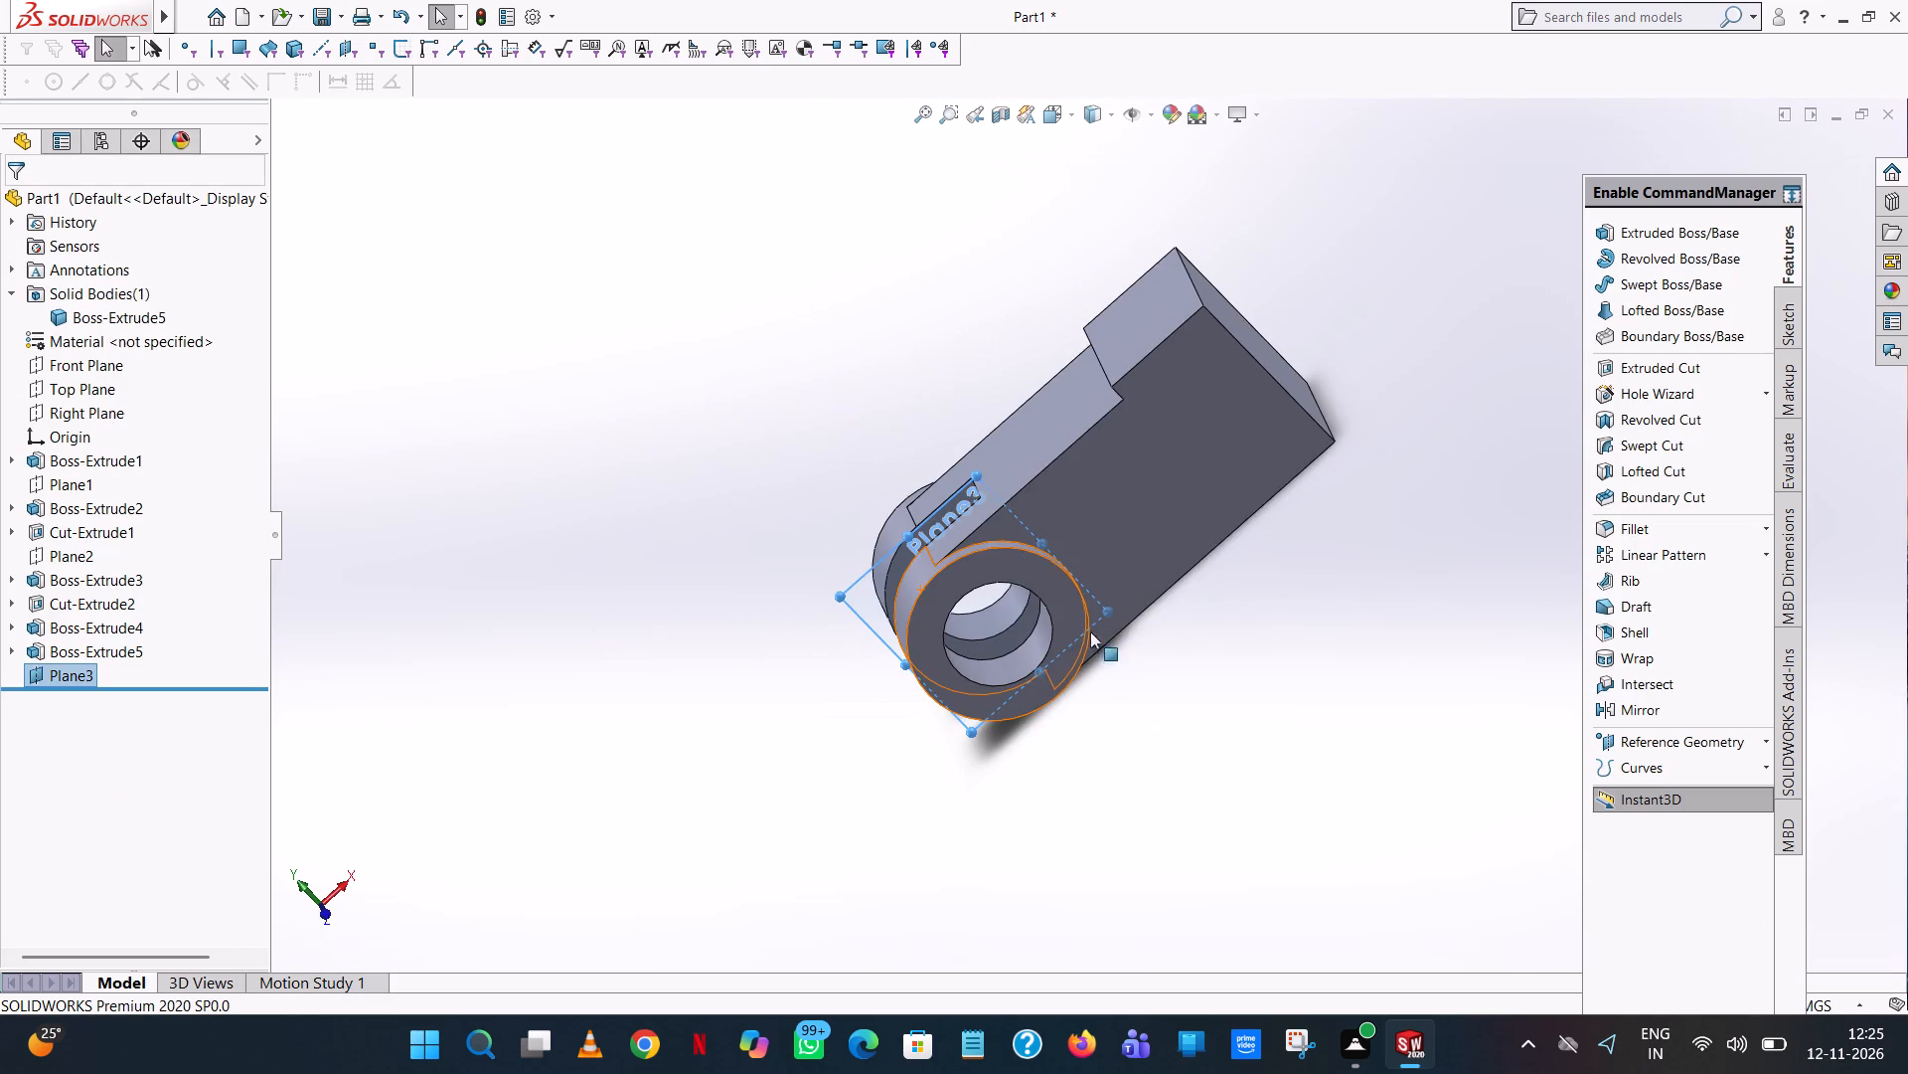
middle_click_drag(1100, 638, 1159, 721)
scroll(1154, 711, "up", 1)
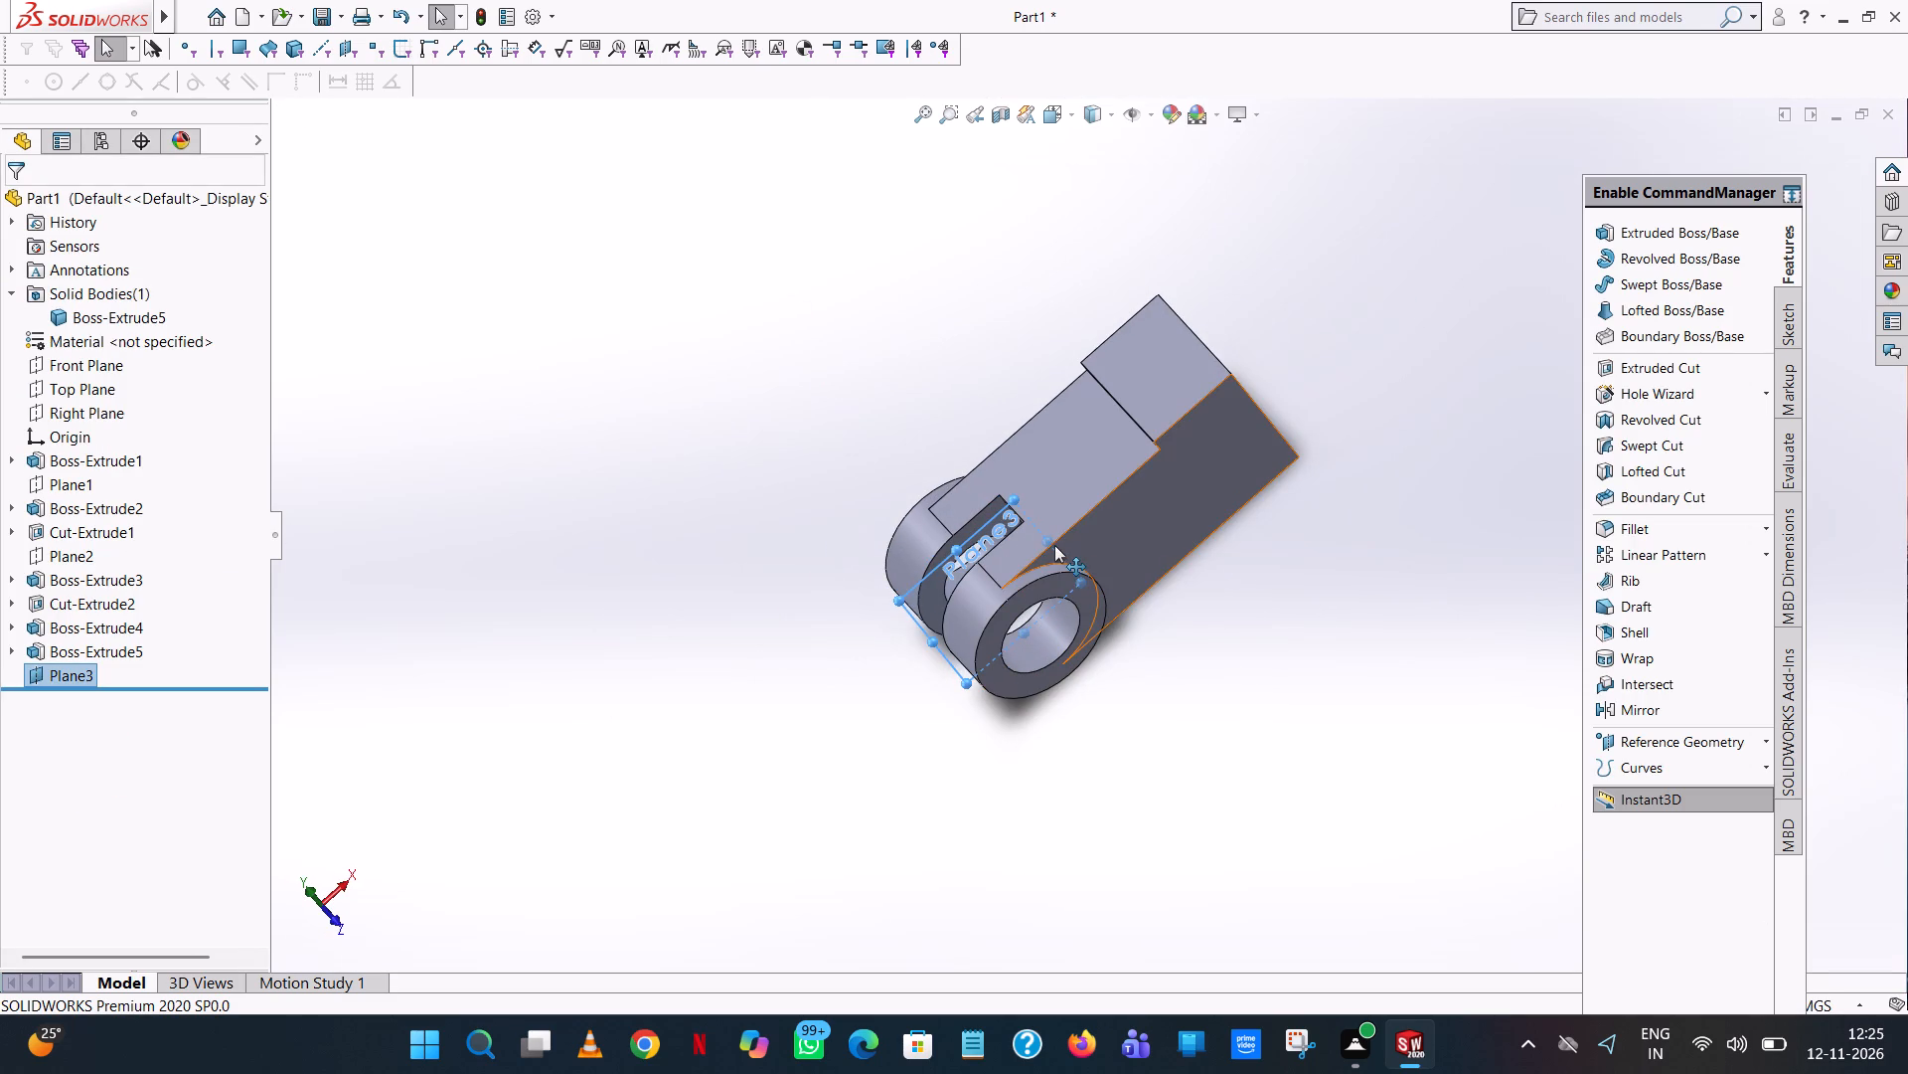
left_click_drag(1051, 541, 1468, 230)
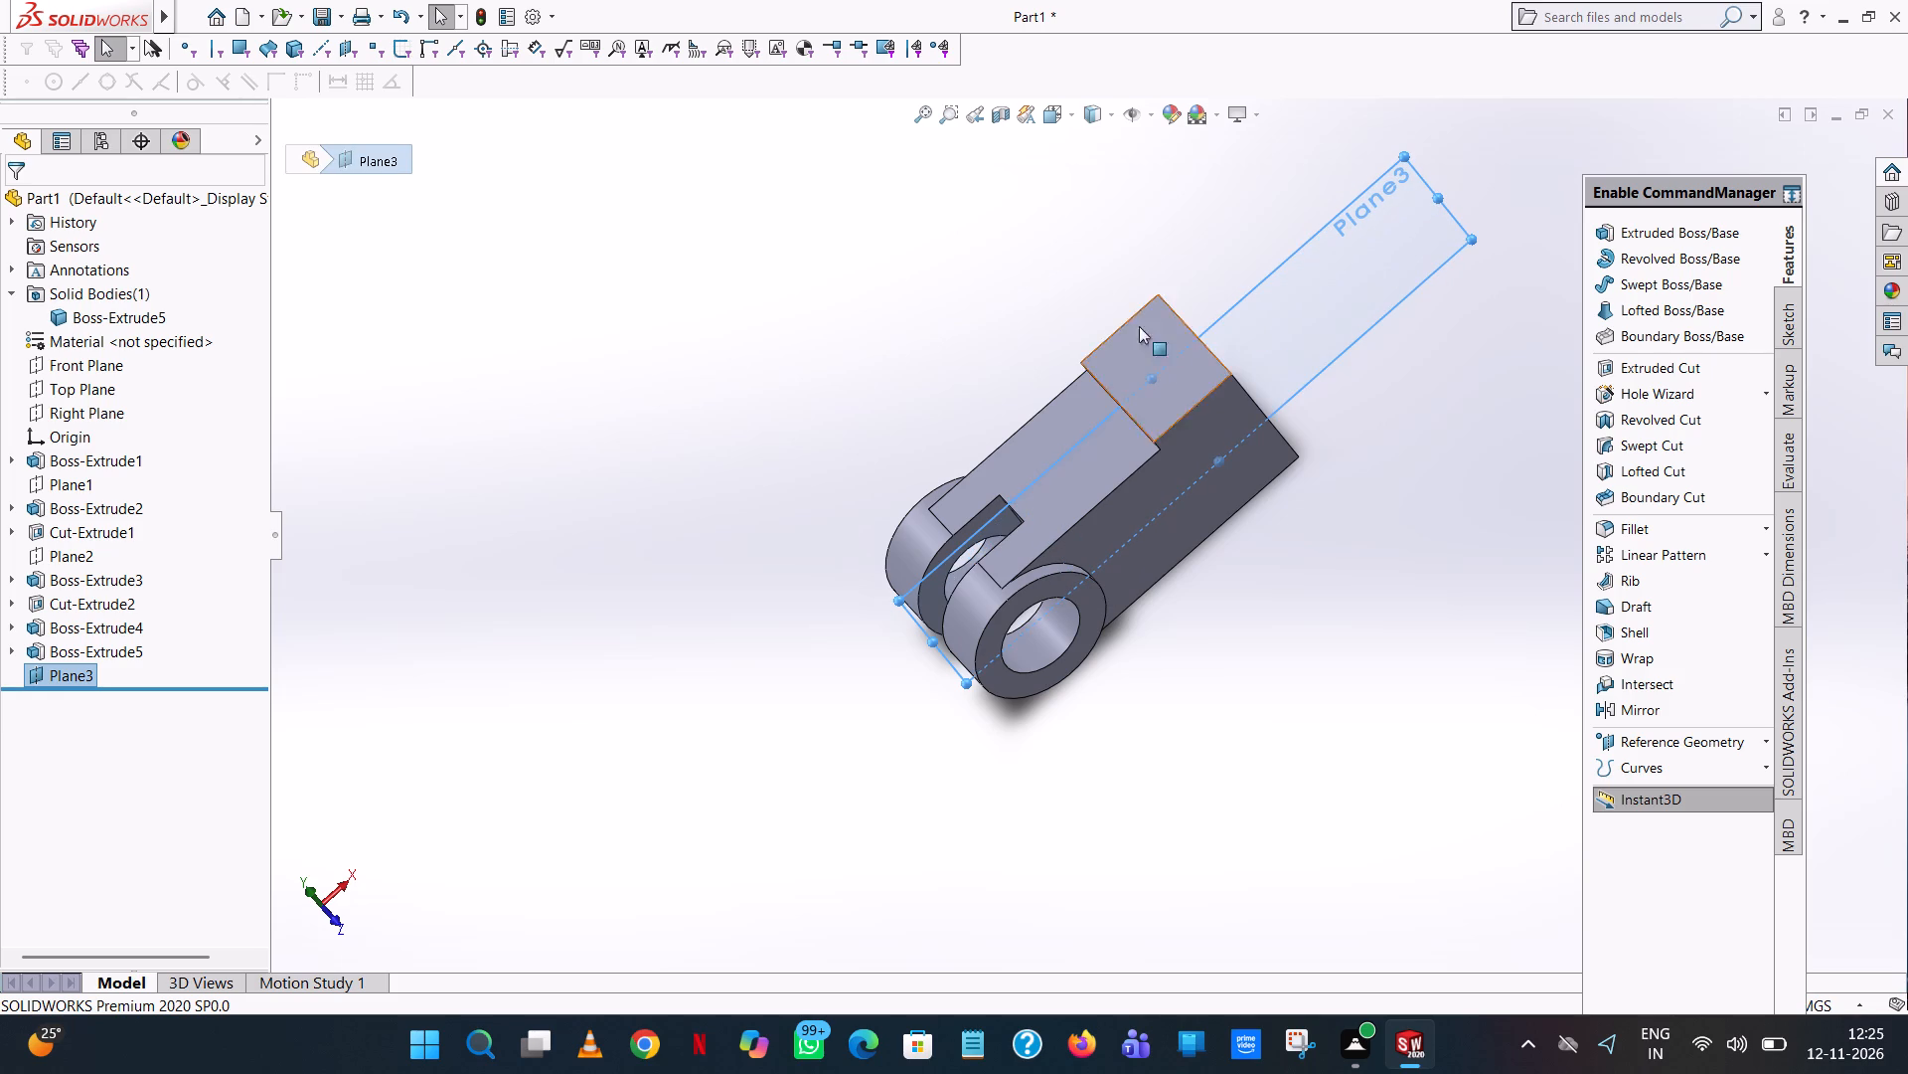
left_click_drag(1147, 375, 1025, 257)
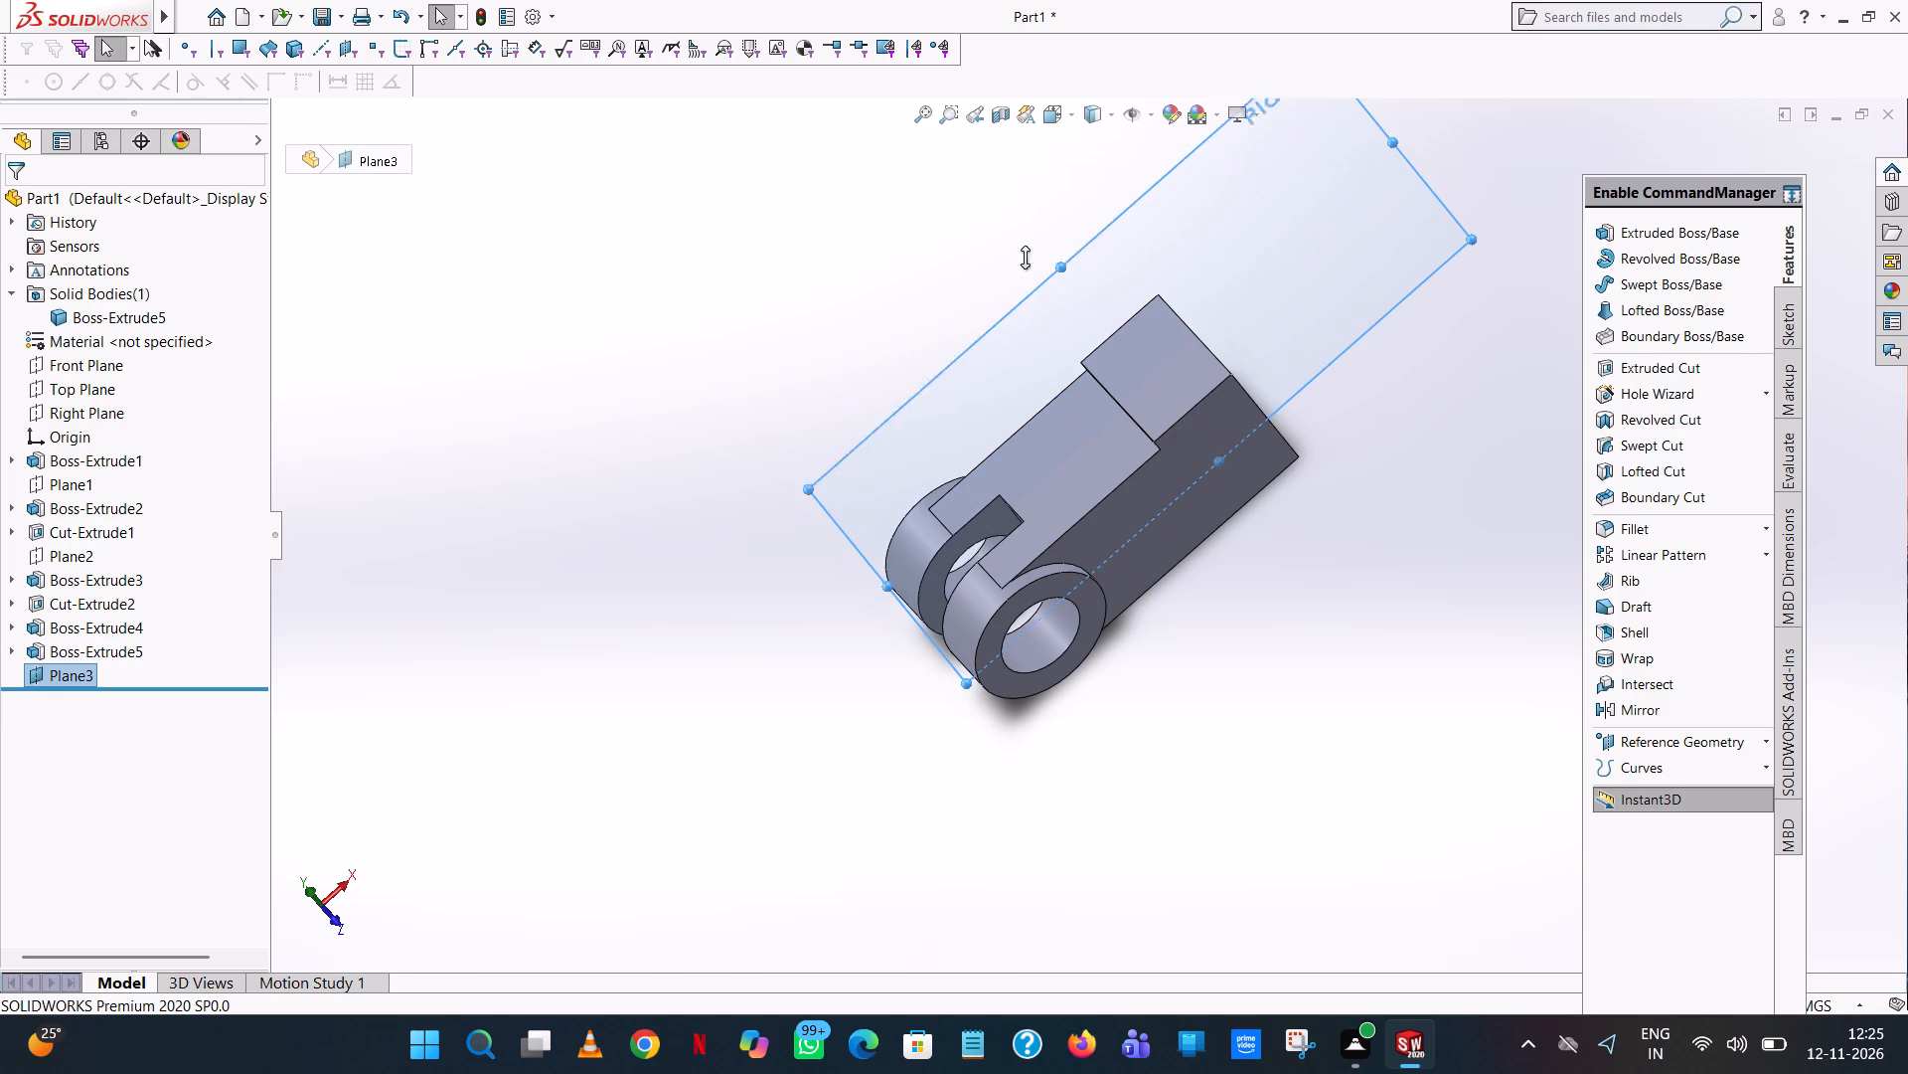
left_click_drag(1025, 257, 1020, 250)
left_click_drag(1223, 461, 1278, 683)
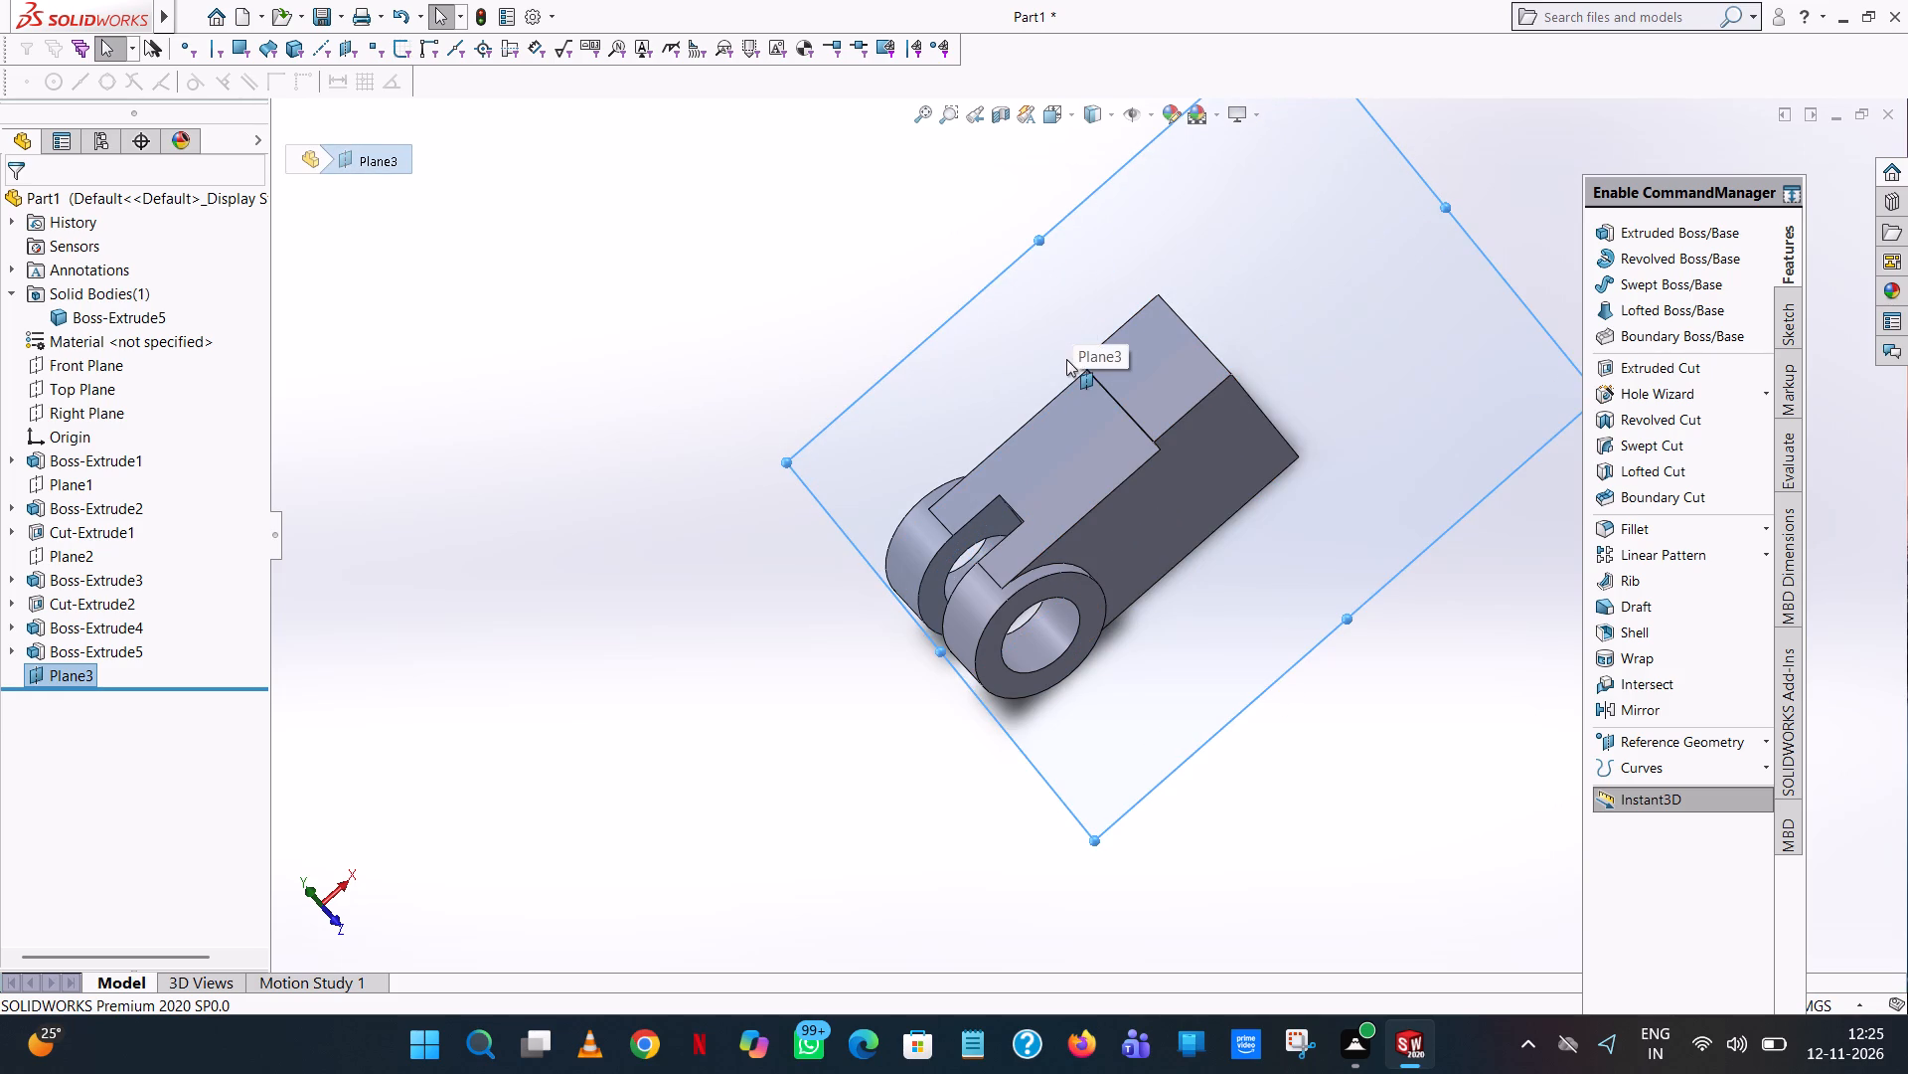
Start a sketch on Plane3 and view it face-on with the pad on the side opposite the discs pointing along positive X.
scroll(1065, 361, "up", 1)
middle_click_drag(1065, 362, 1141, 461)
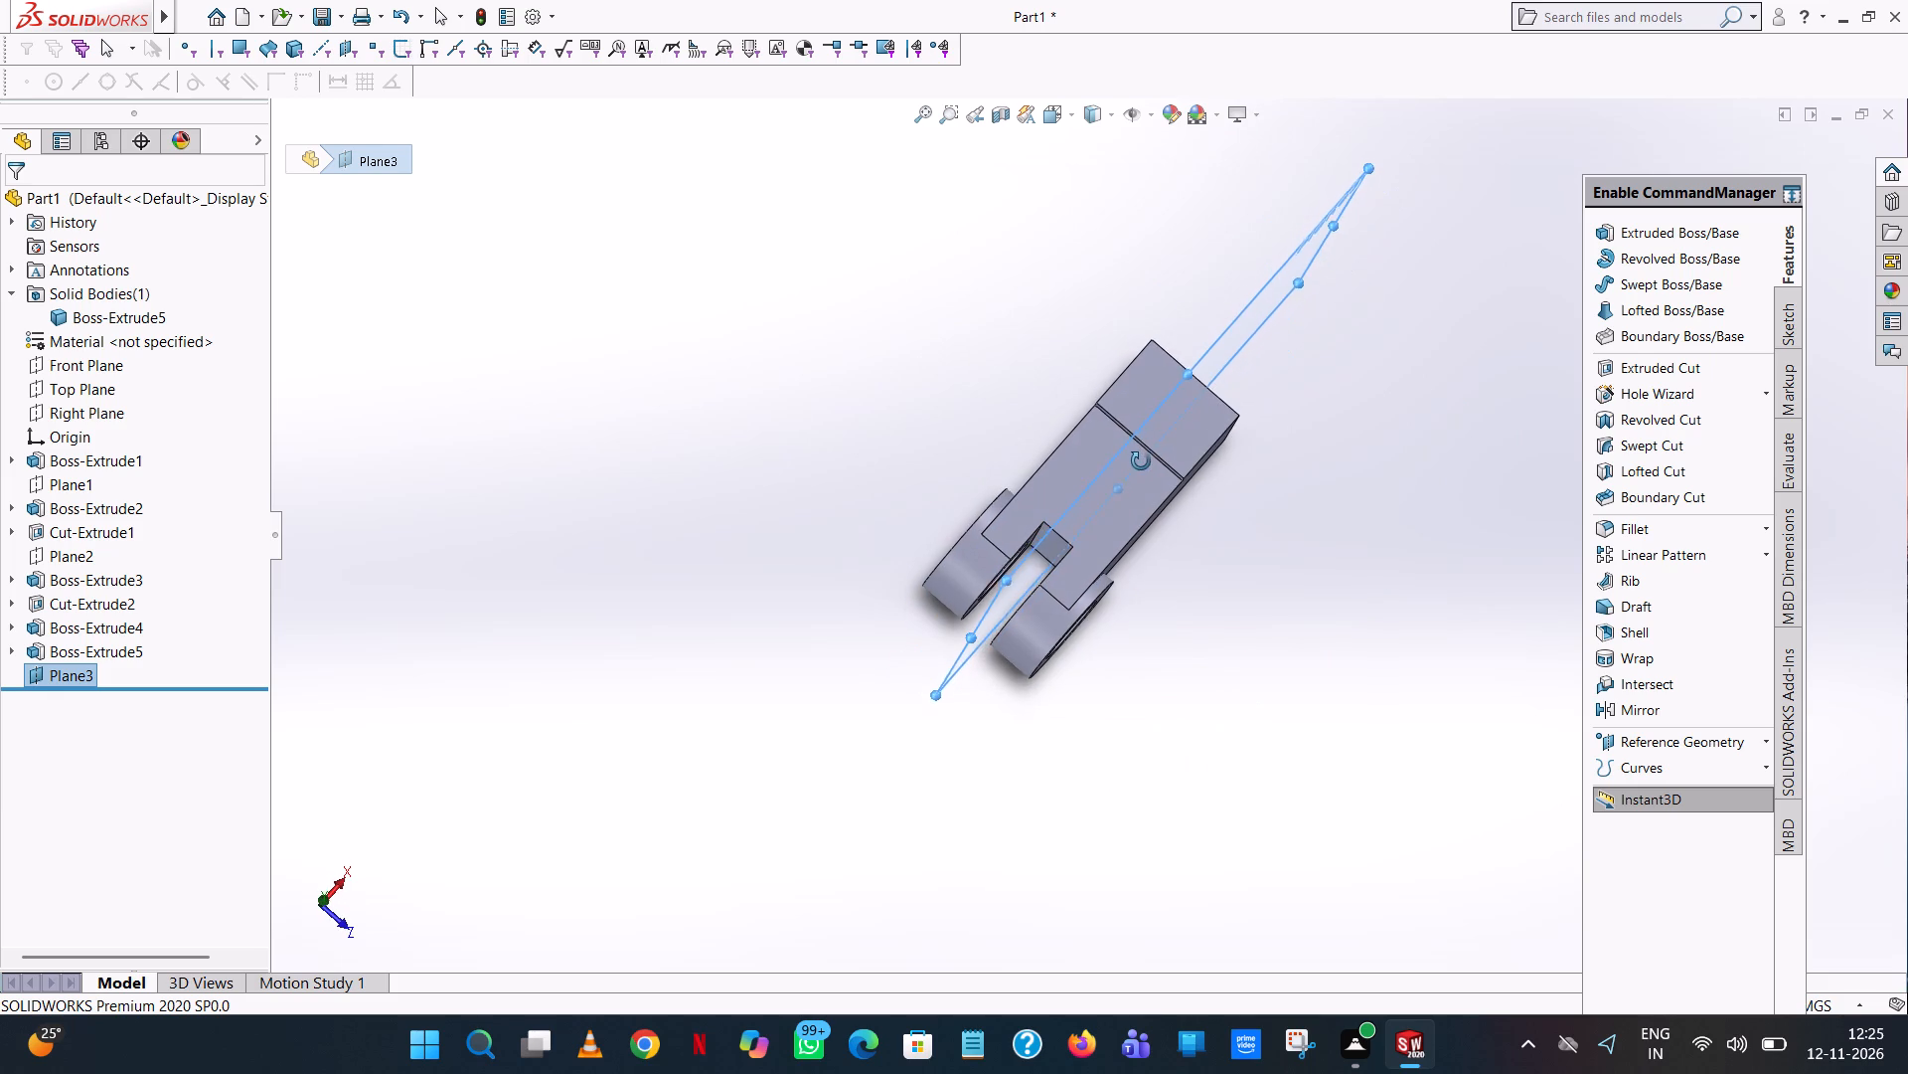
middle_click_drag(1141, 461, 1127, 513)
scroll(1127, 511, "up", 1)
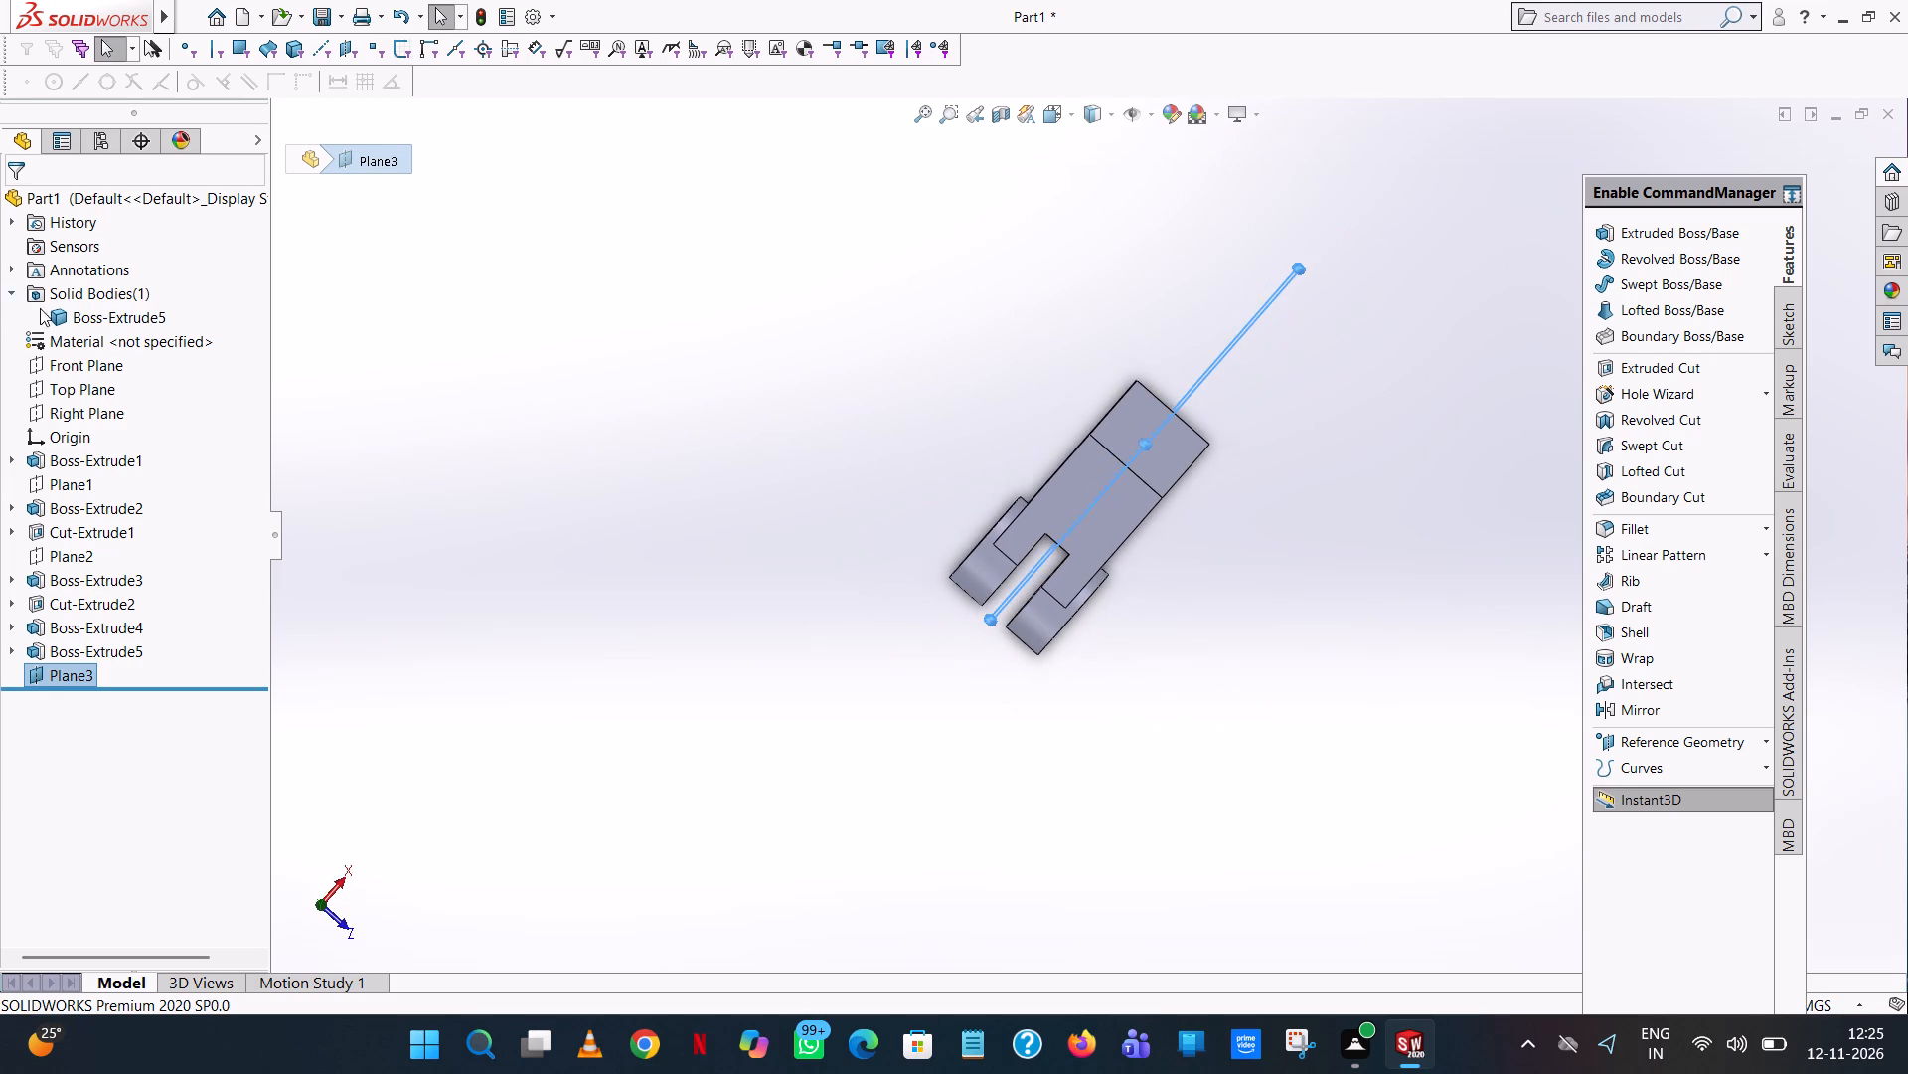
left_click(72, 669)
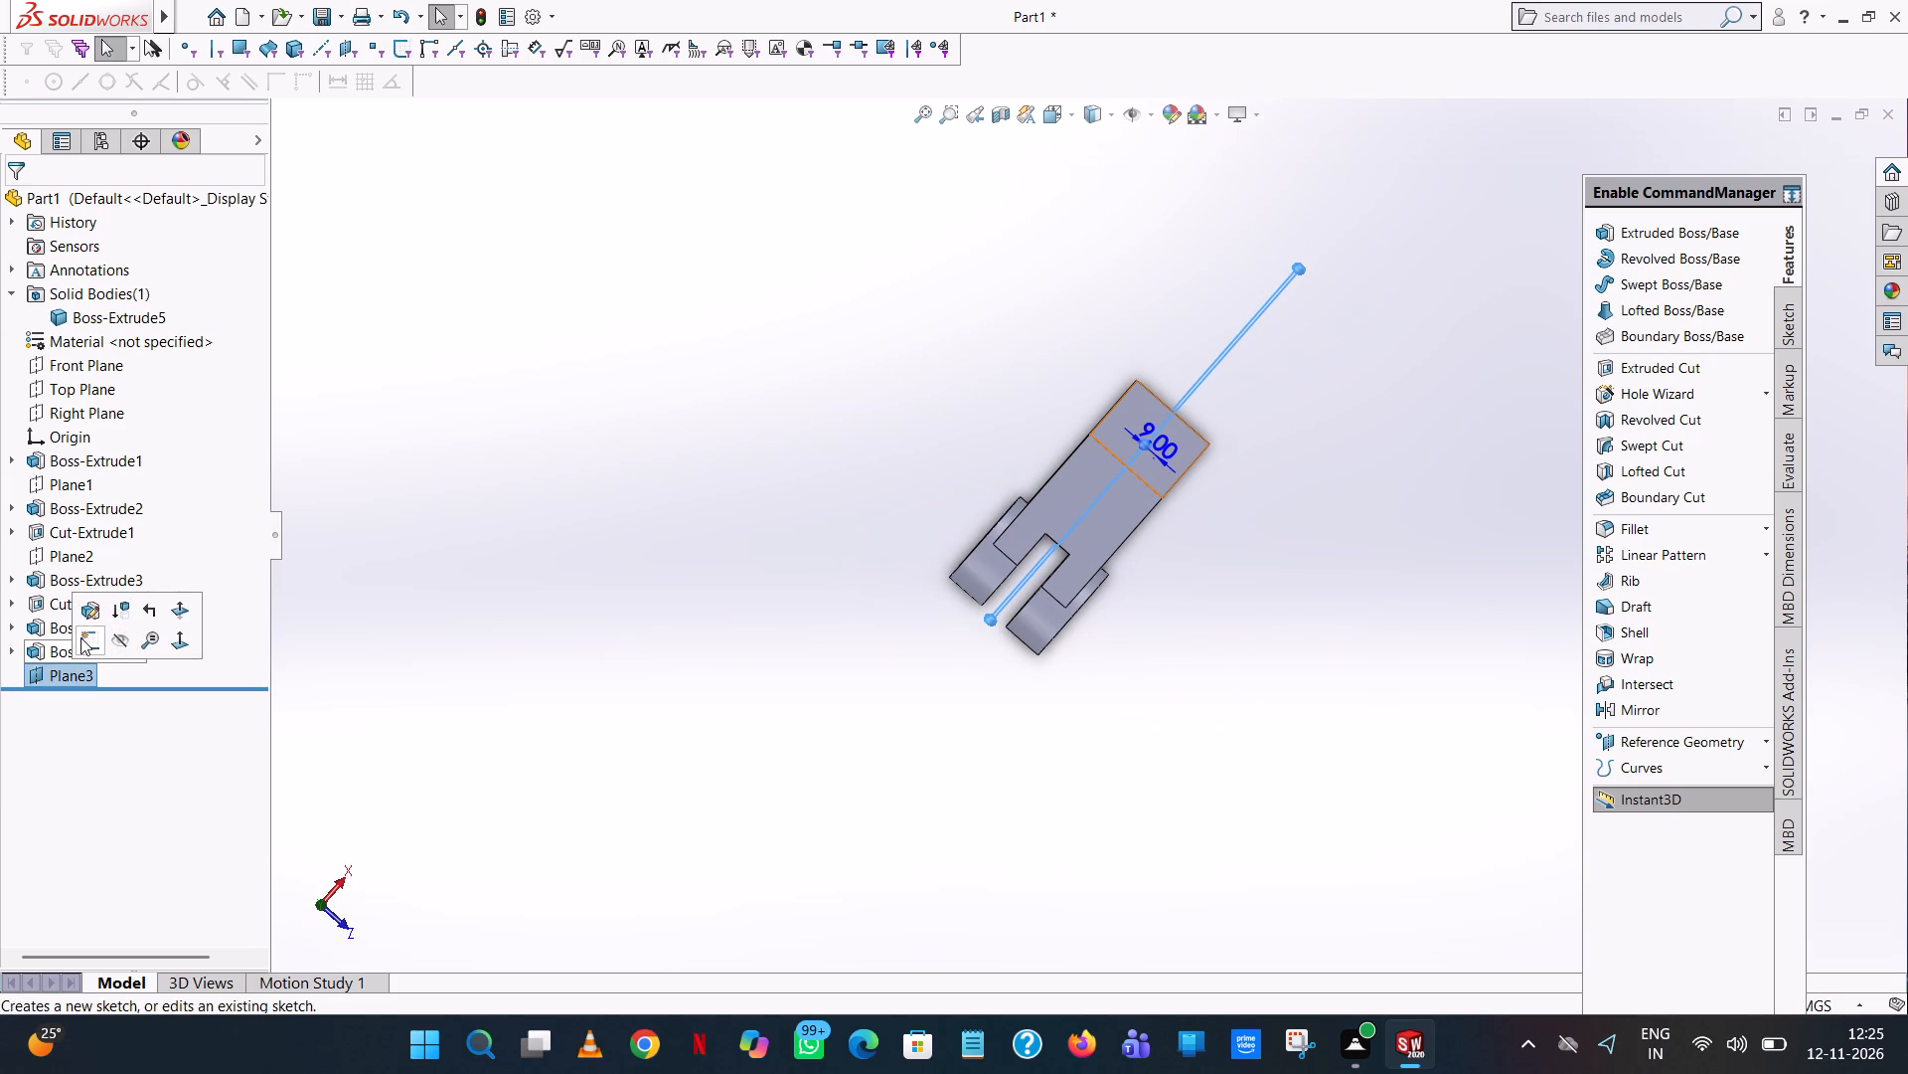
left_click(80, 637)
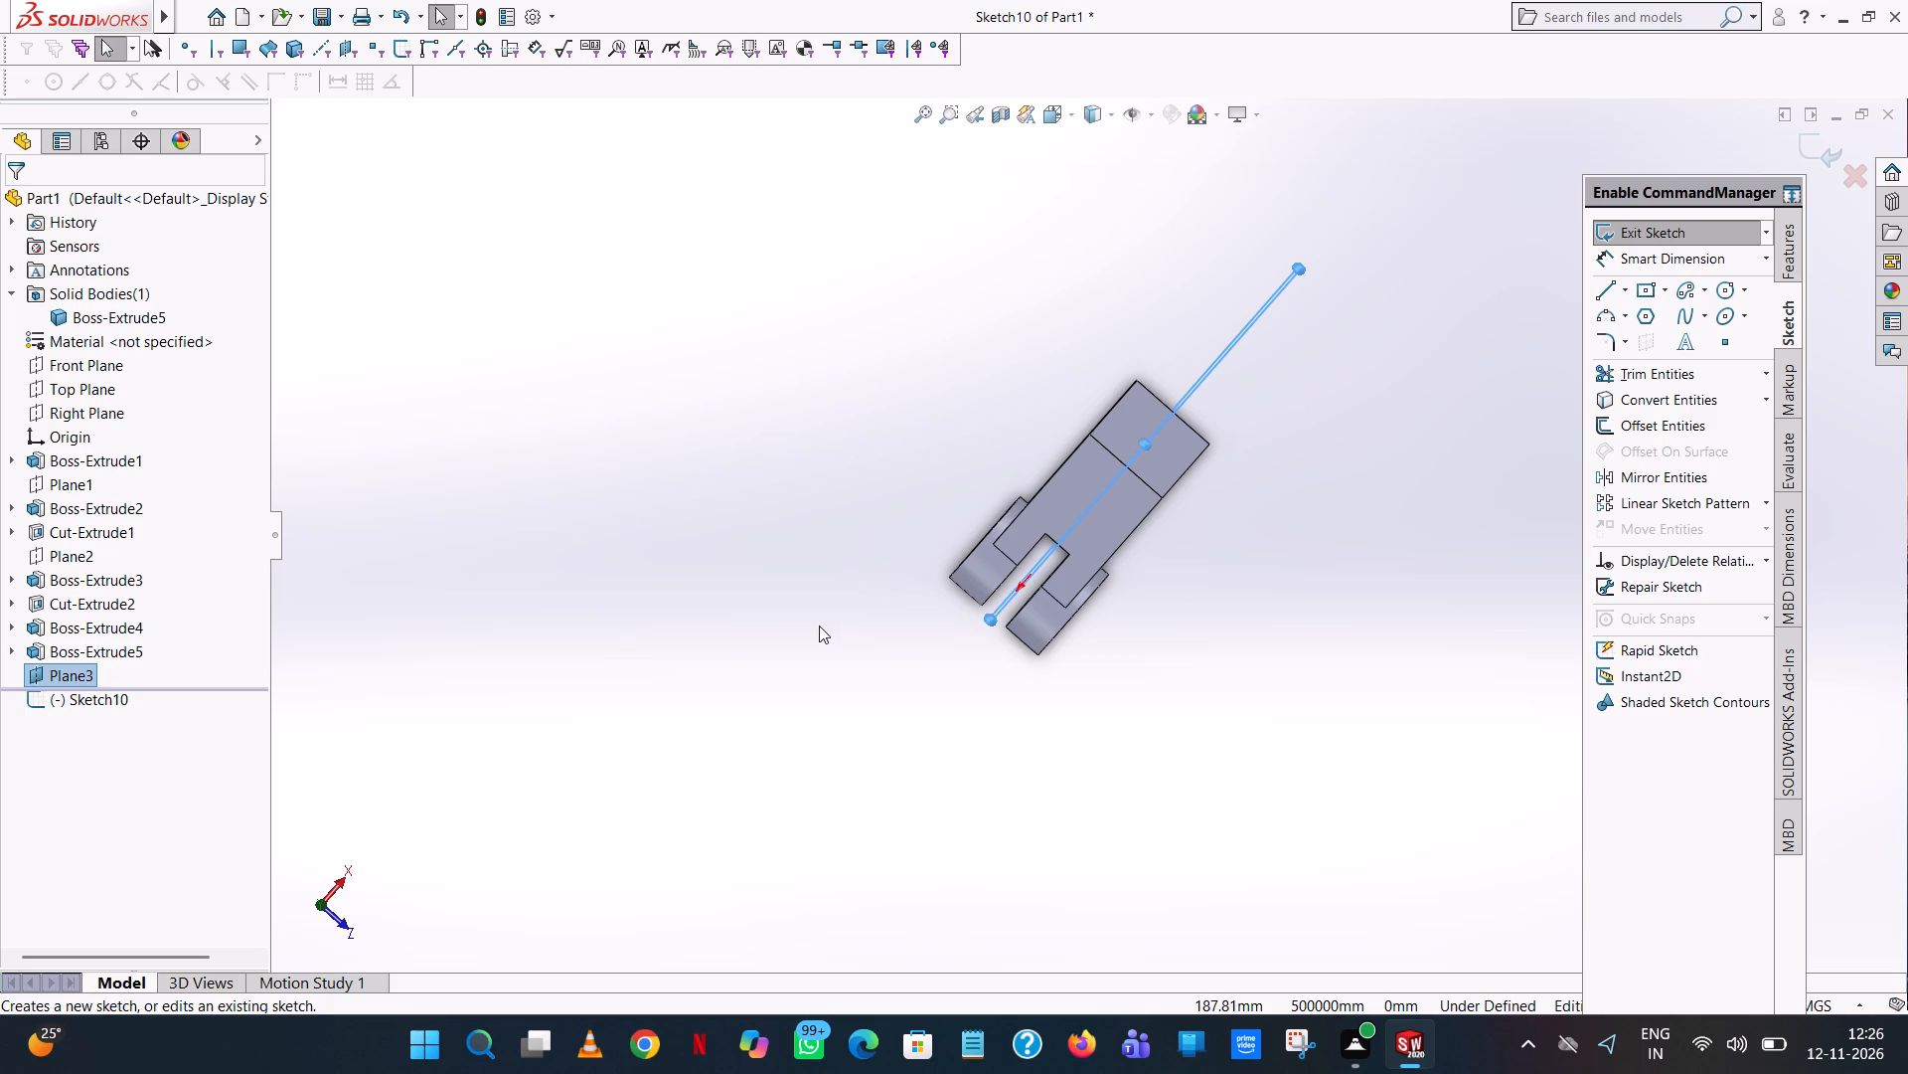
left_click_drag(836, 624, 1043, 729)
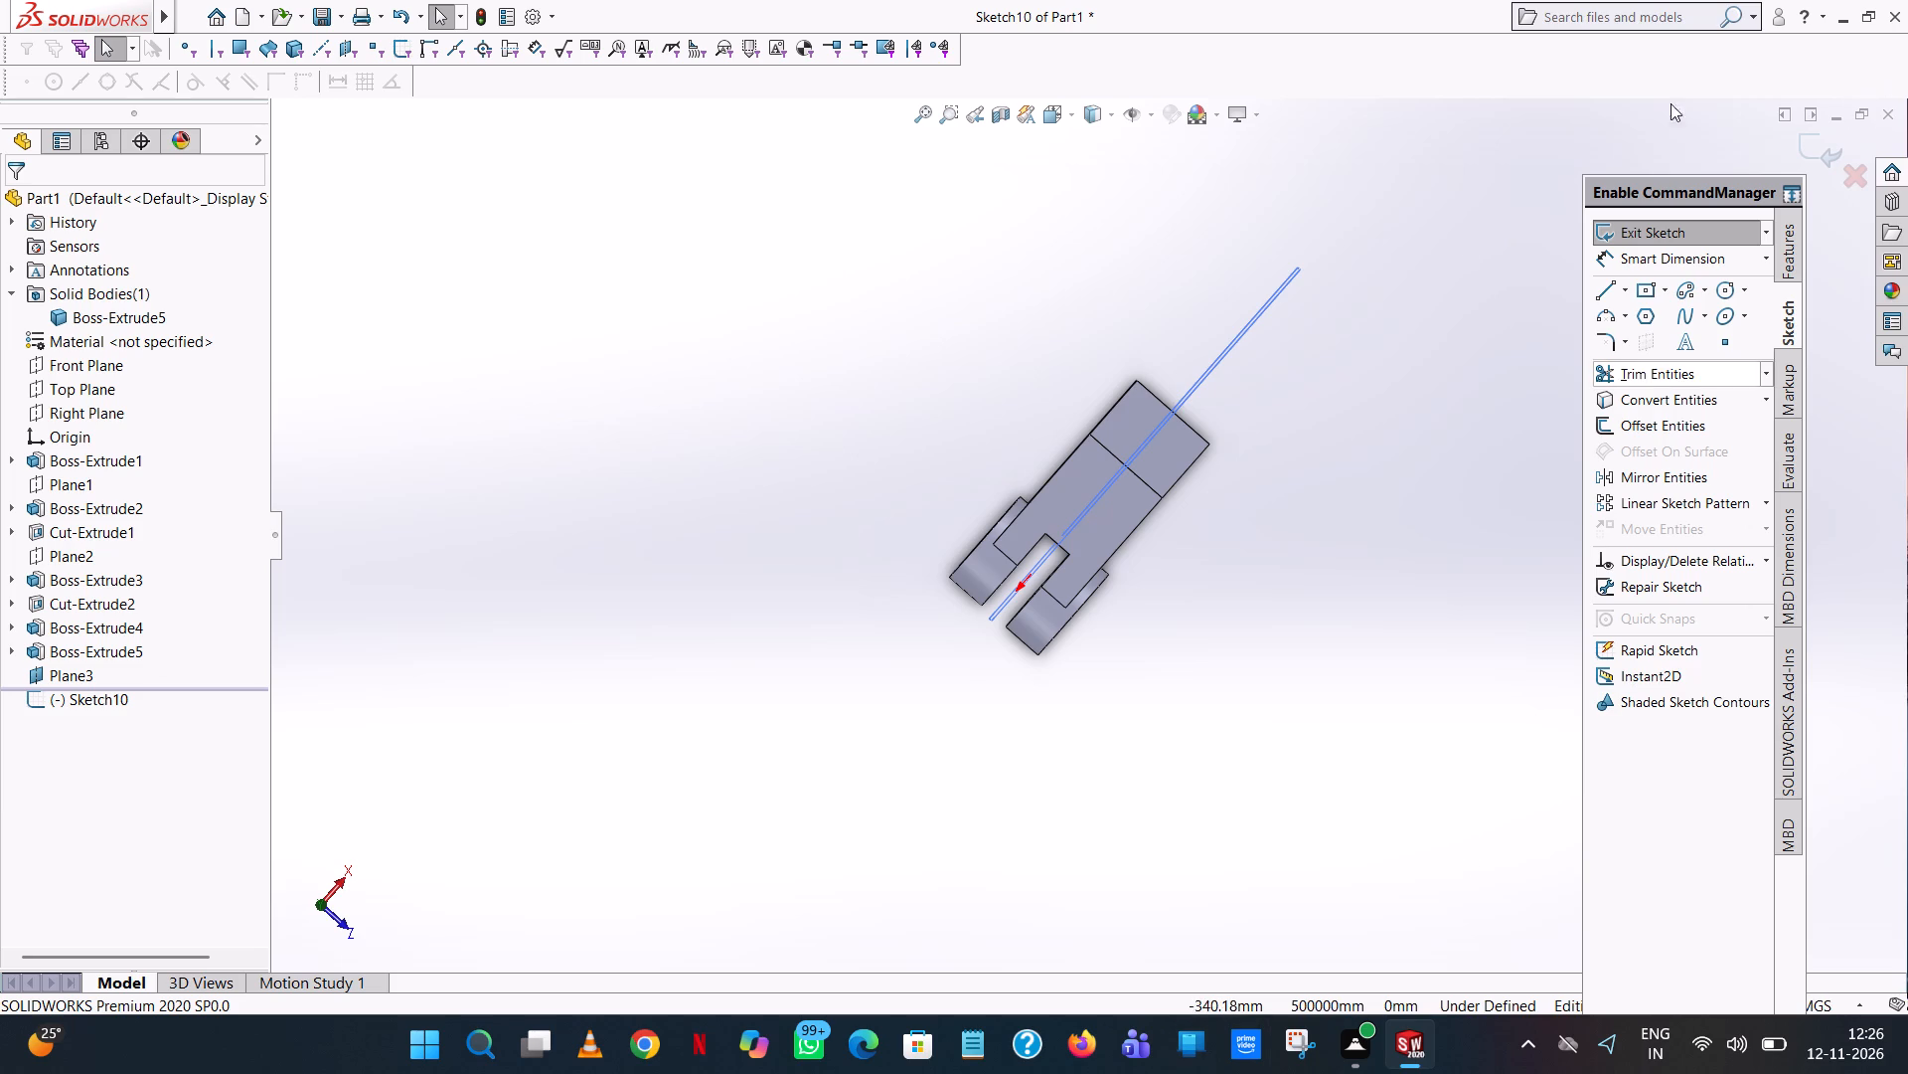
left_click(1298, 405)
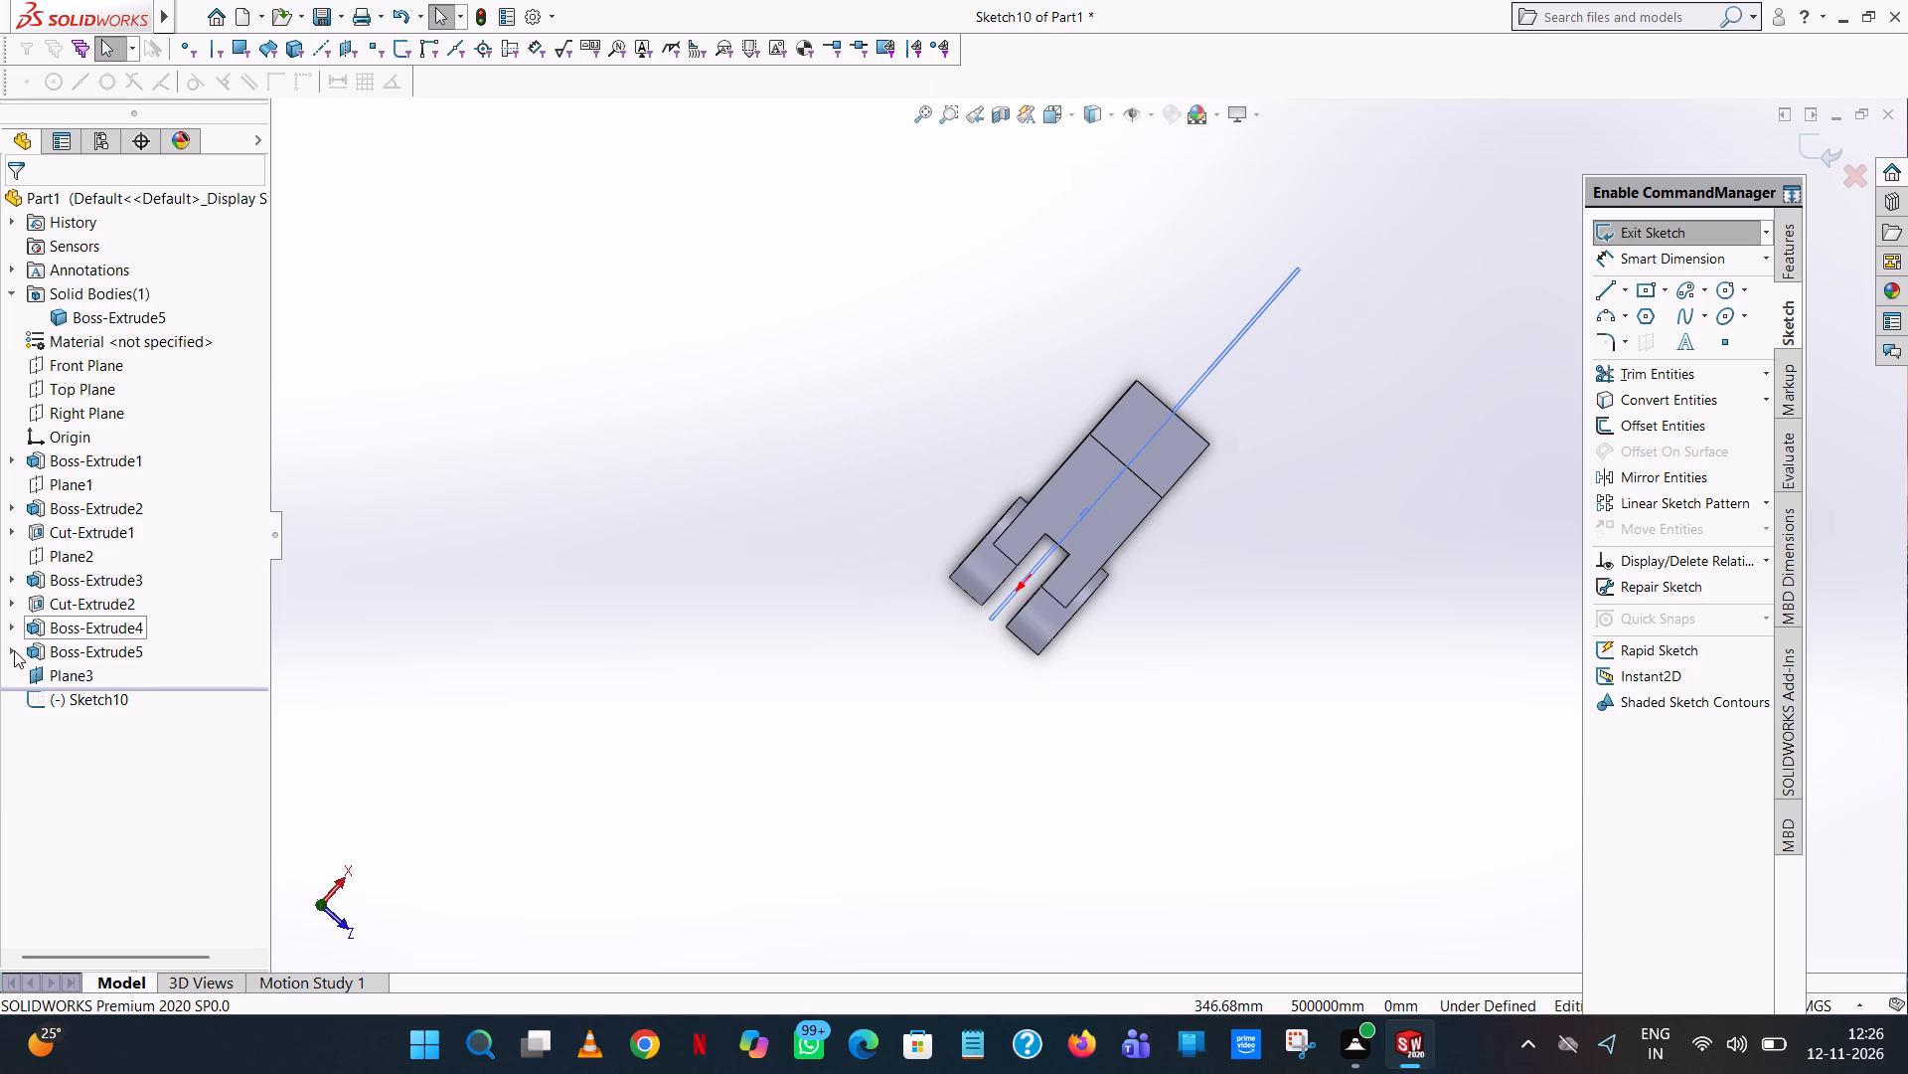
left_click(1074, 115)
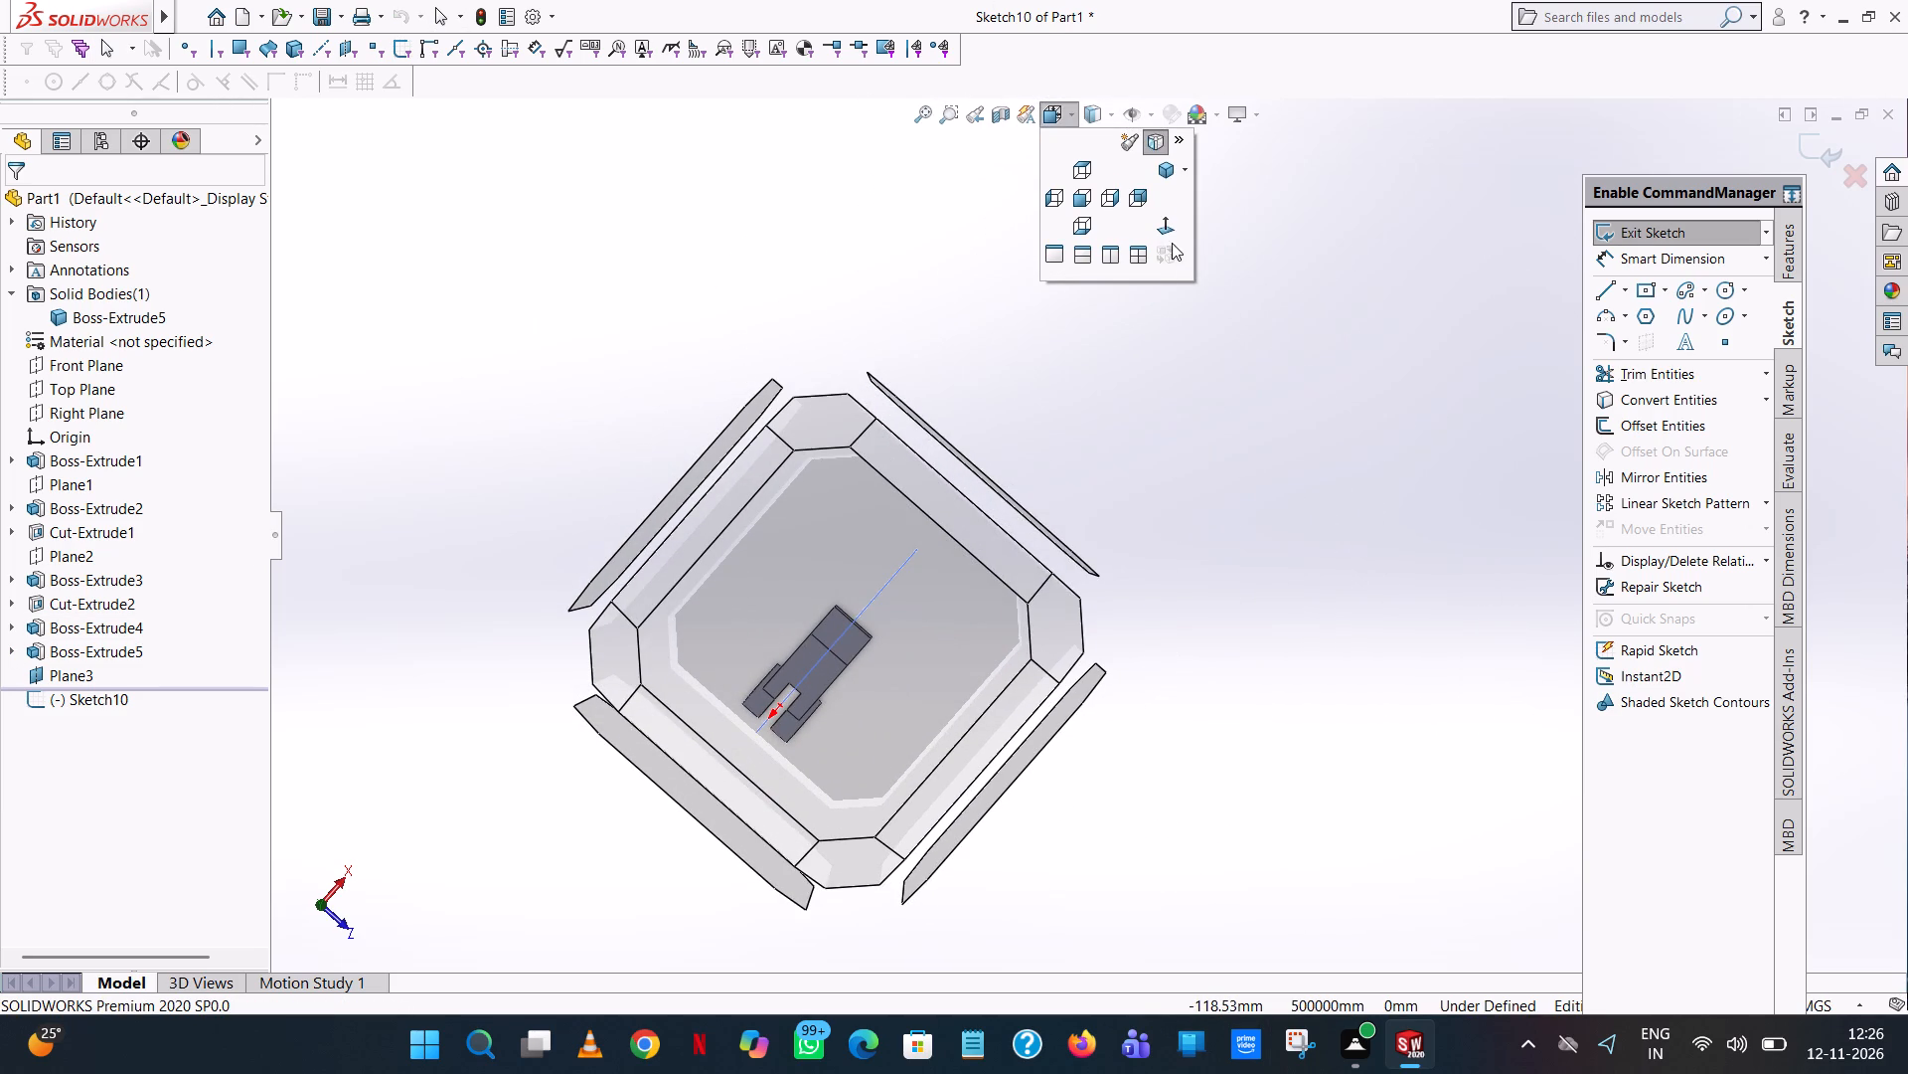
left_click(1167, 233)
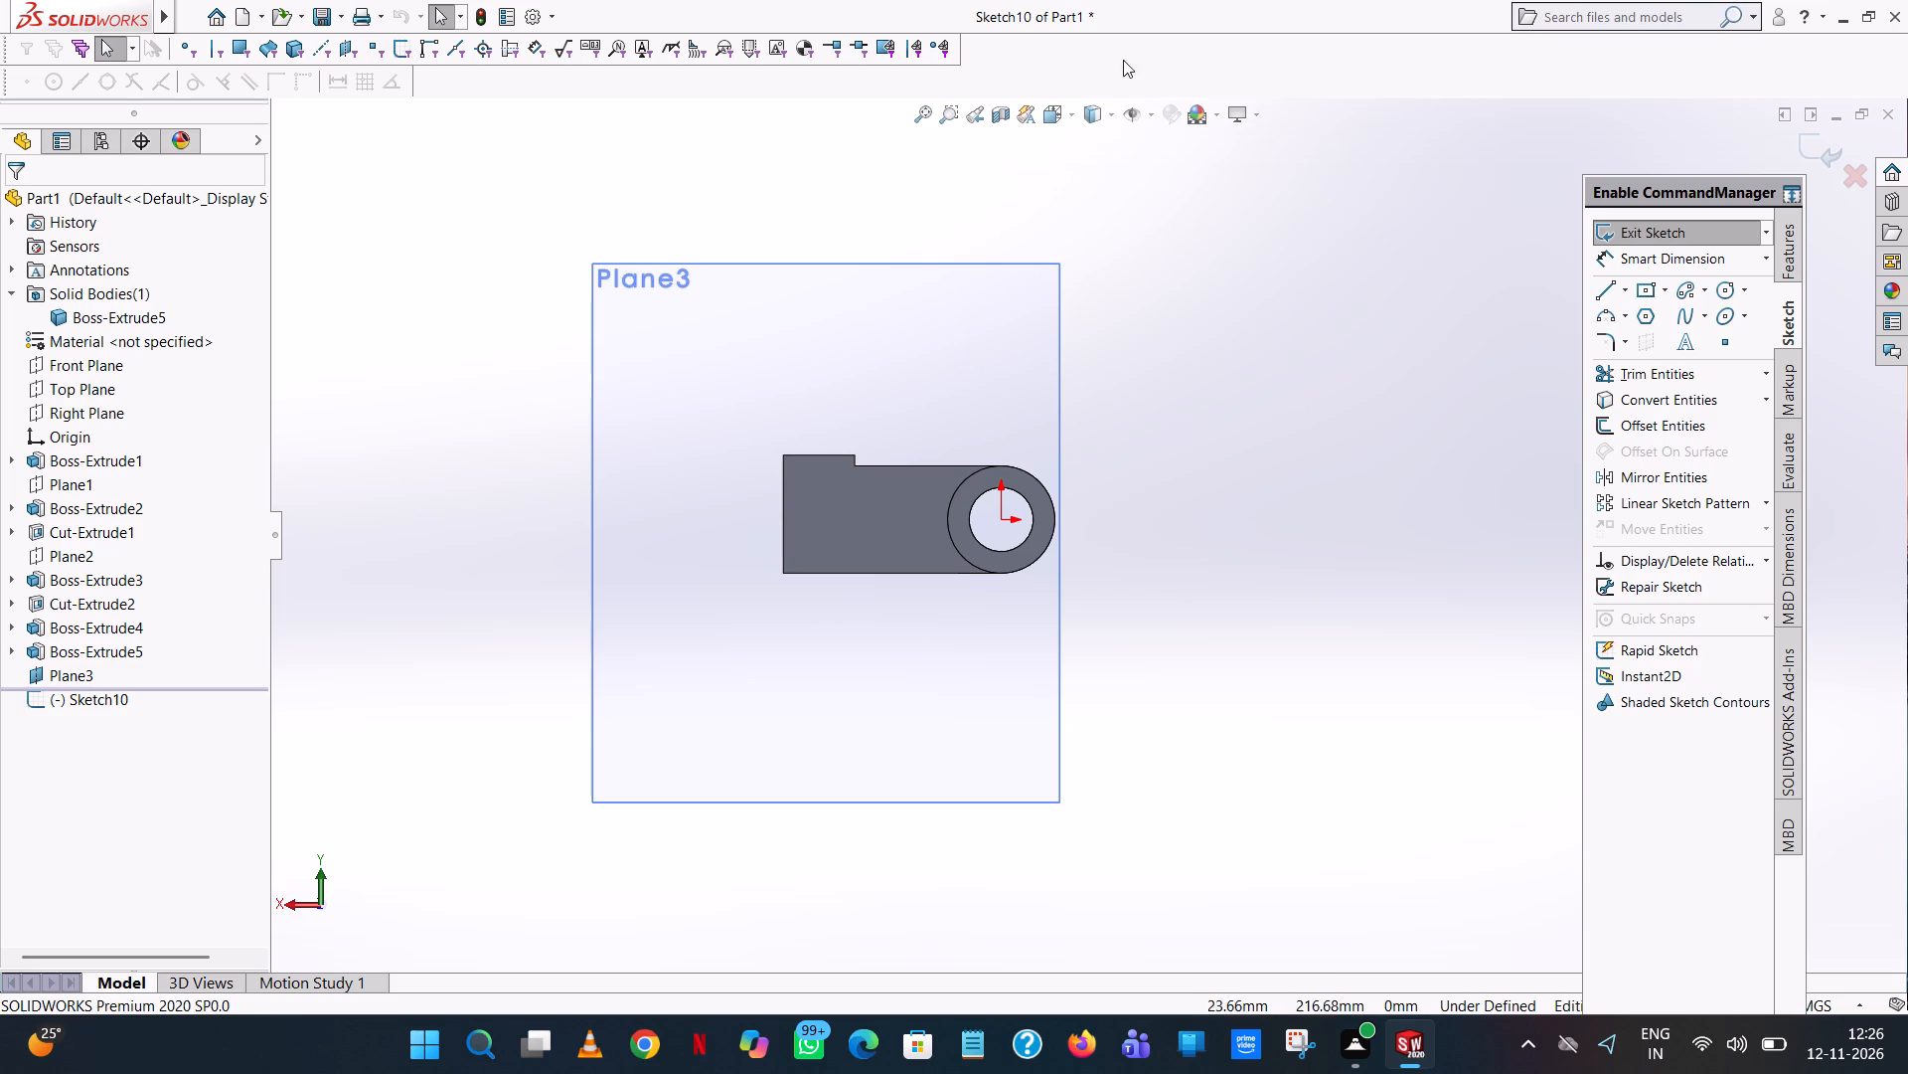
left_click(1068, 107)
left_click(1161, 228)
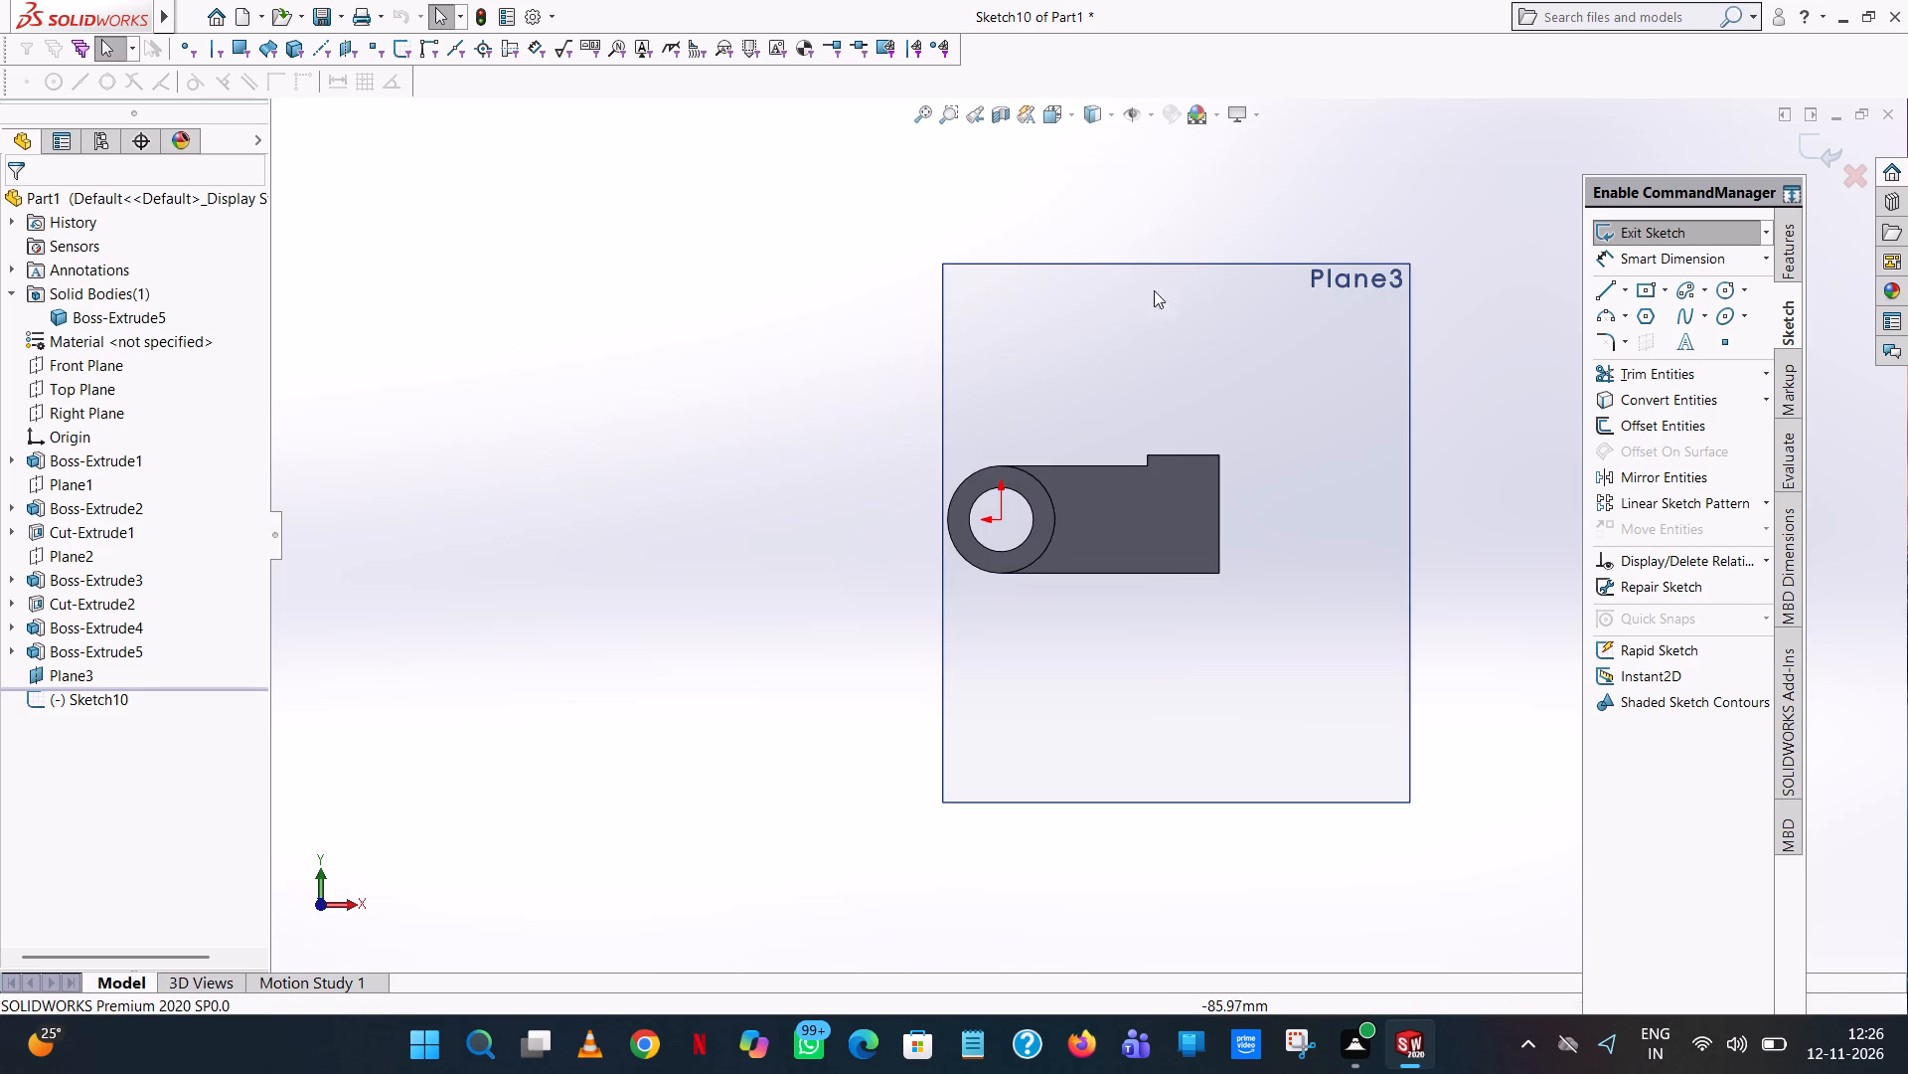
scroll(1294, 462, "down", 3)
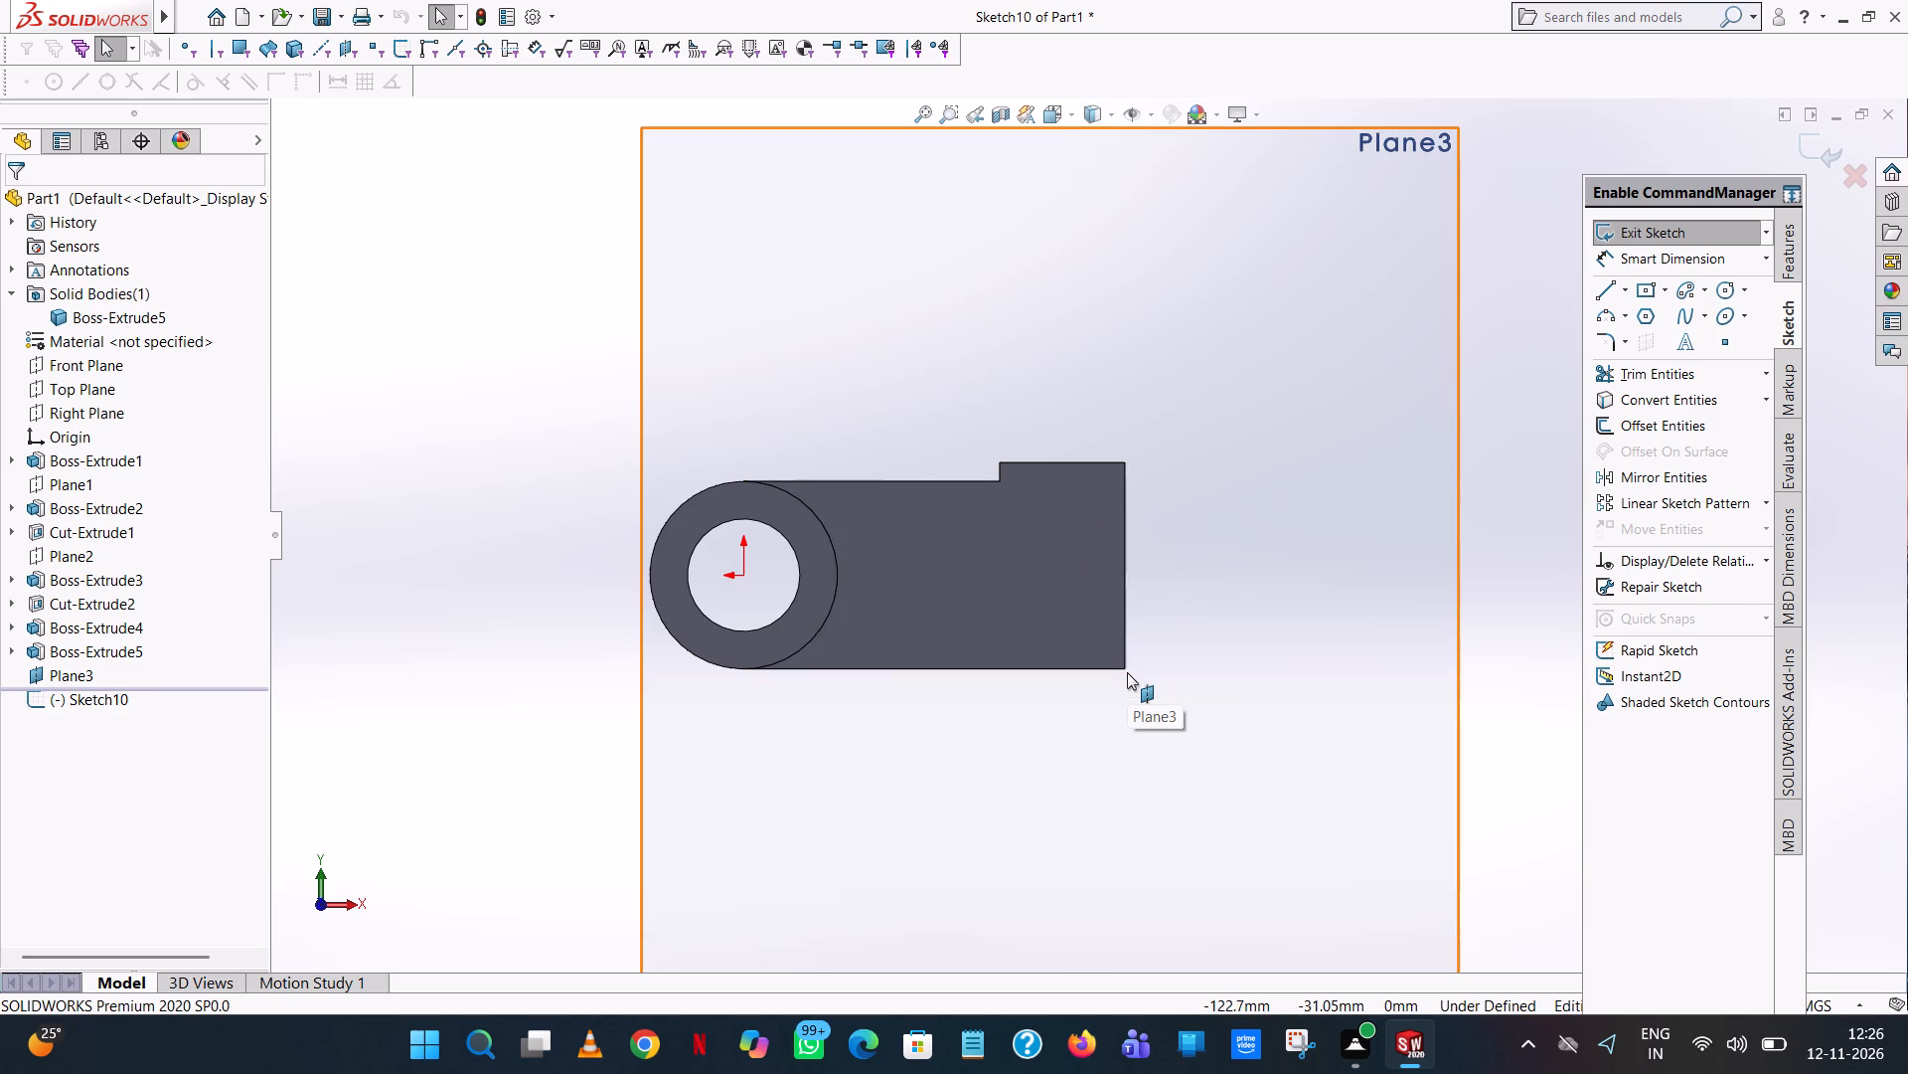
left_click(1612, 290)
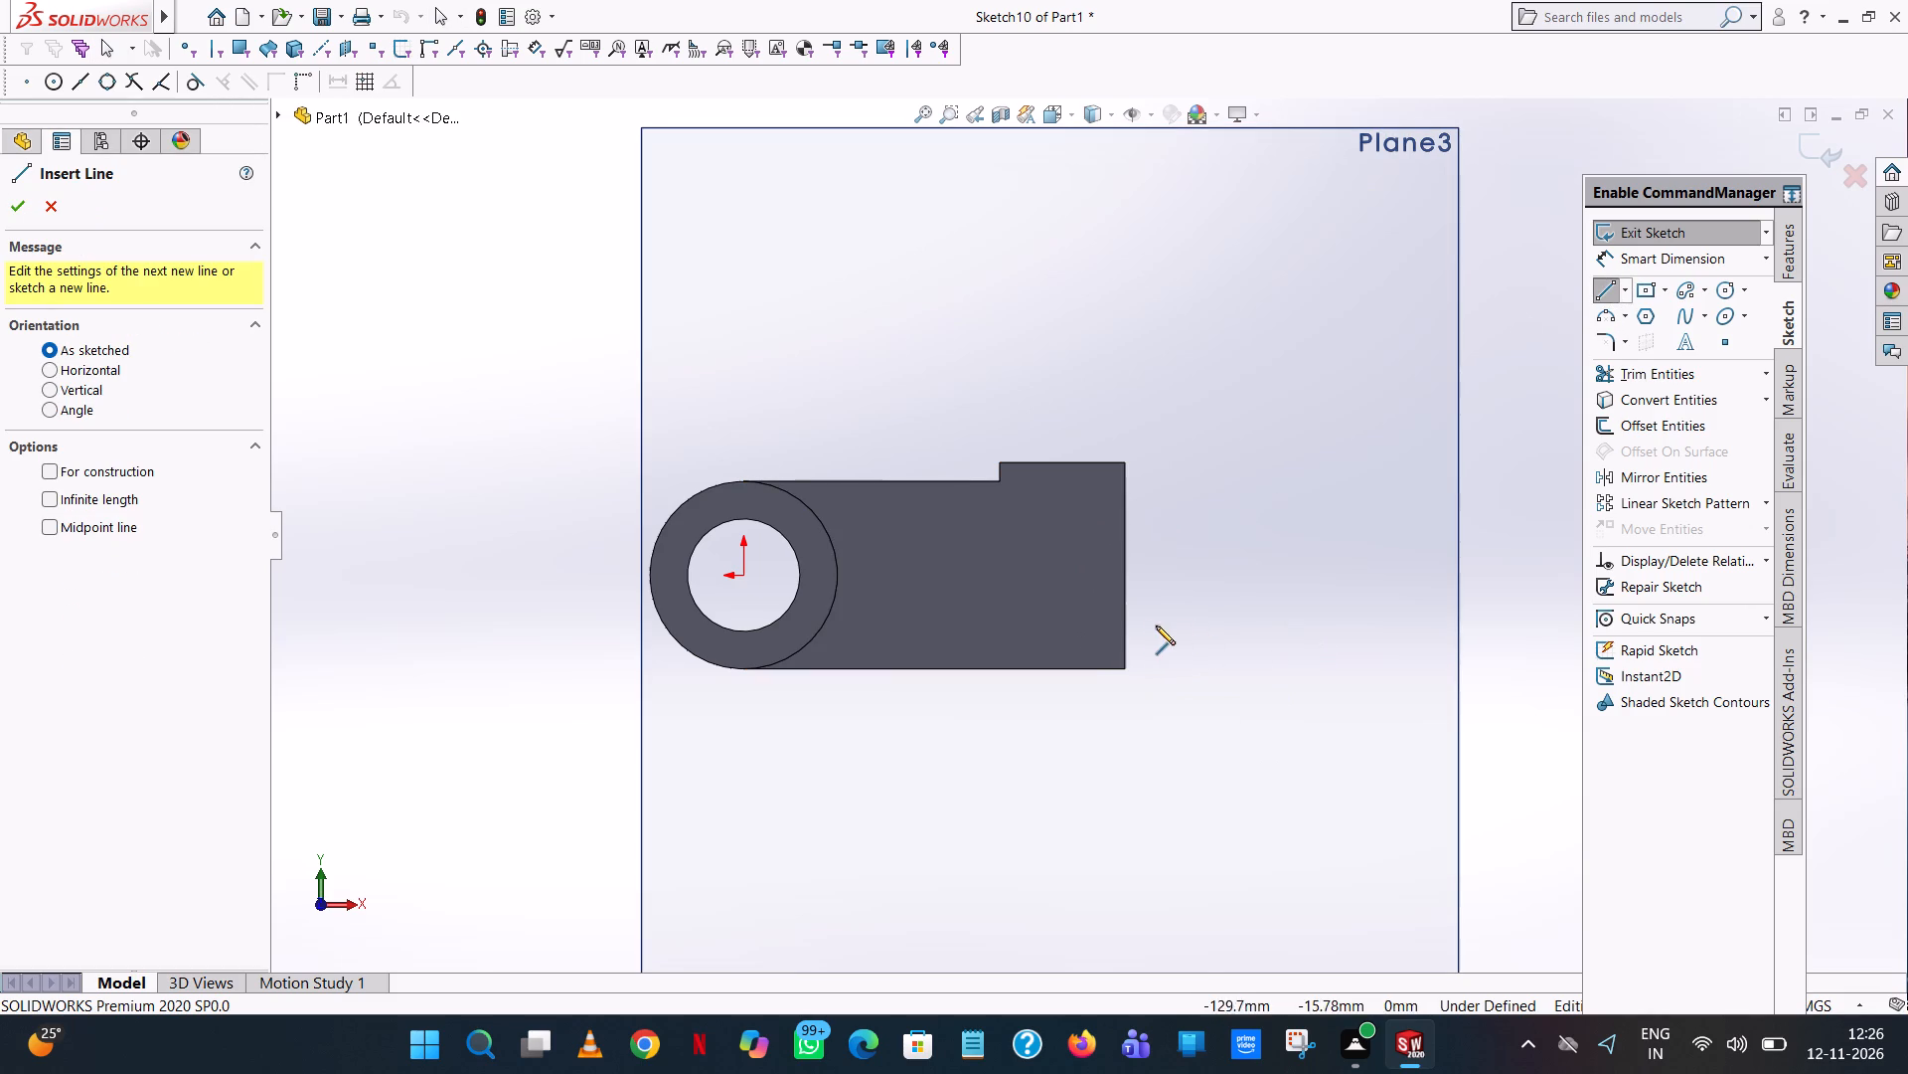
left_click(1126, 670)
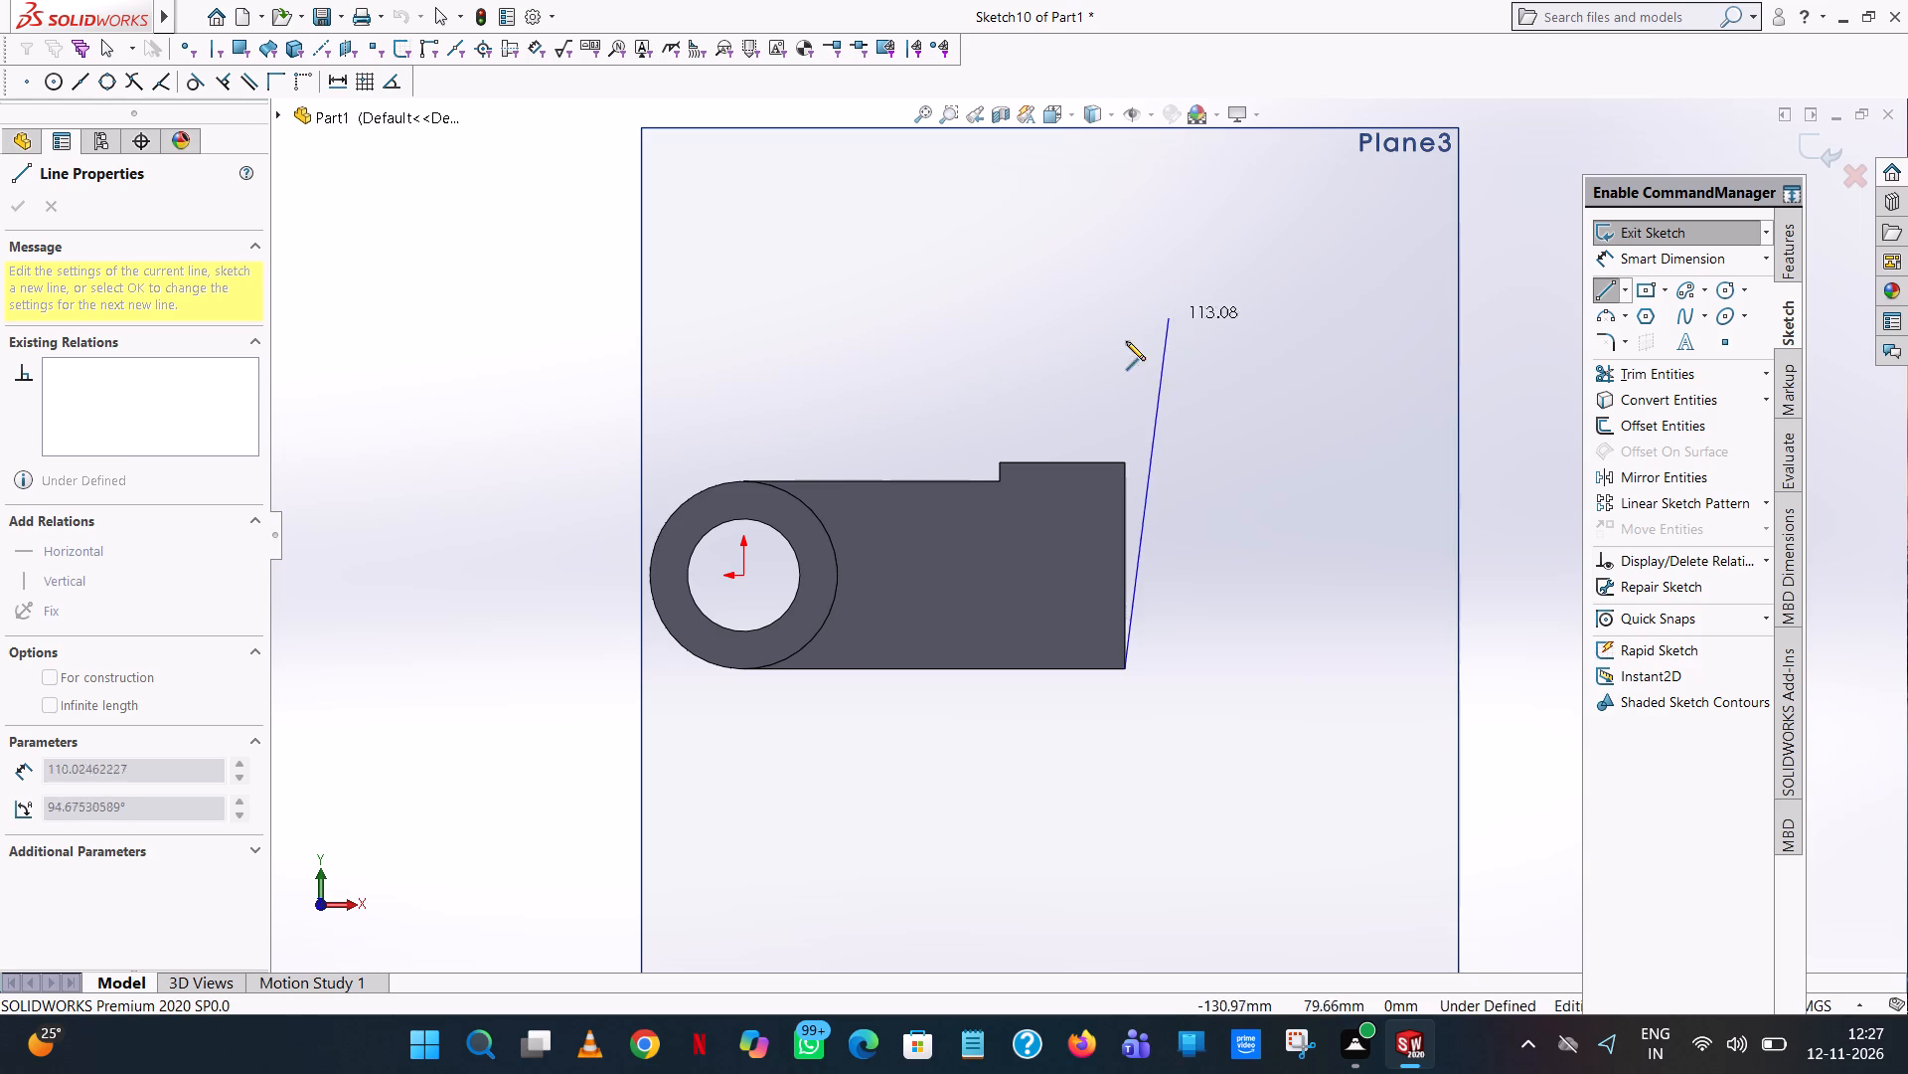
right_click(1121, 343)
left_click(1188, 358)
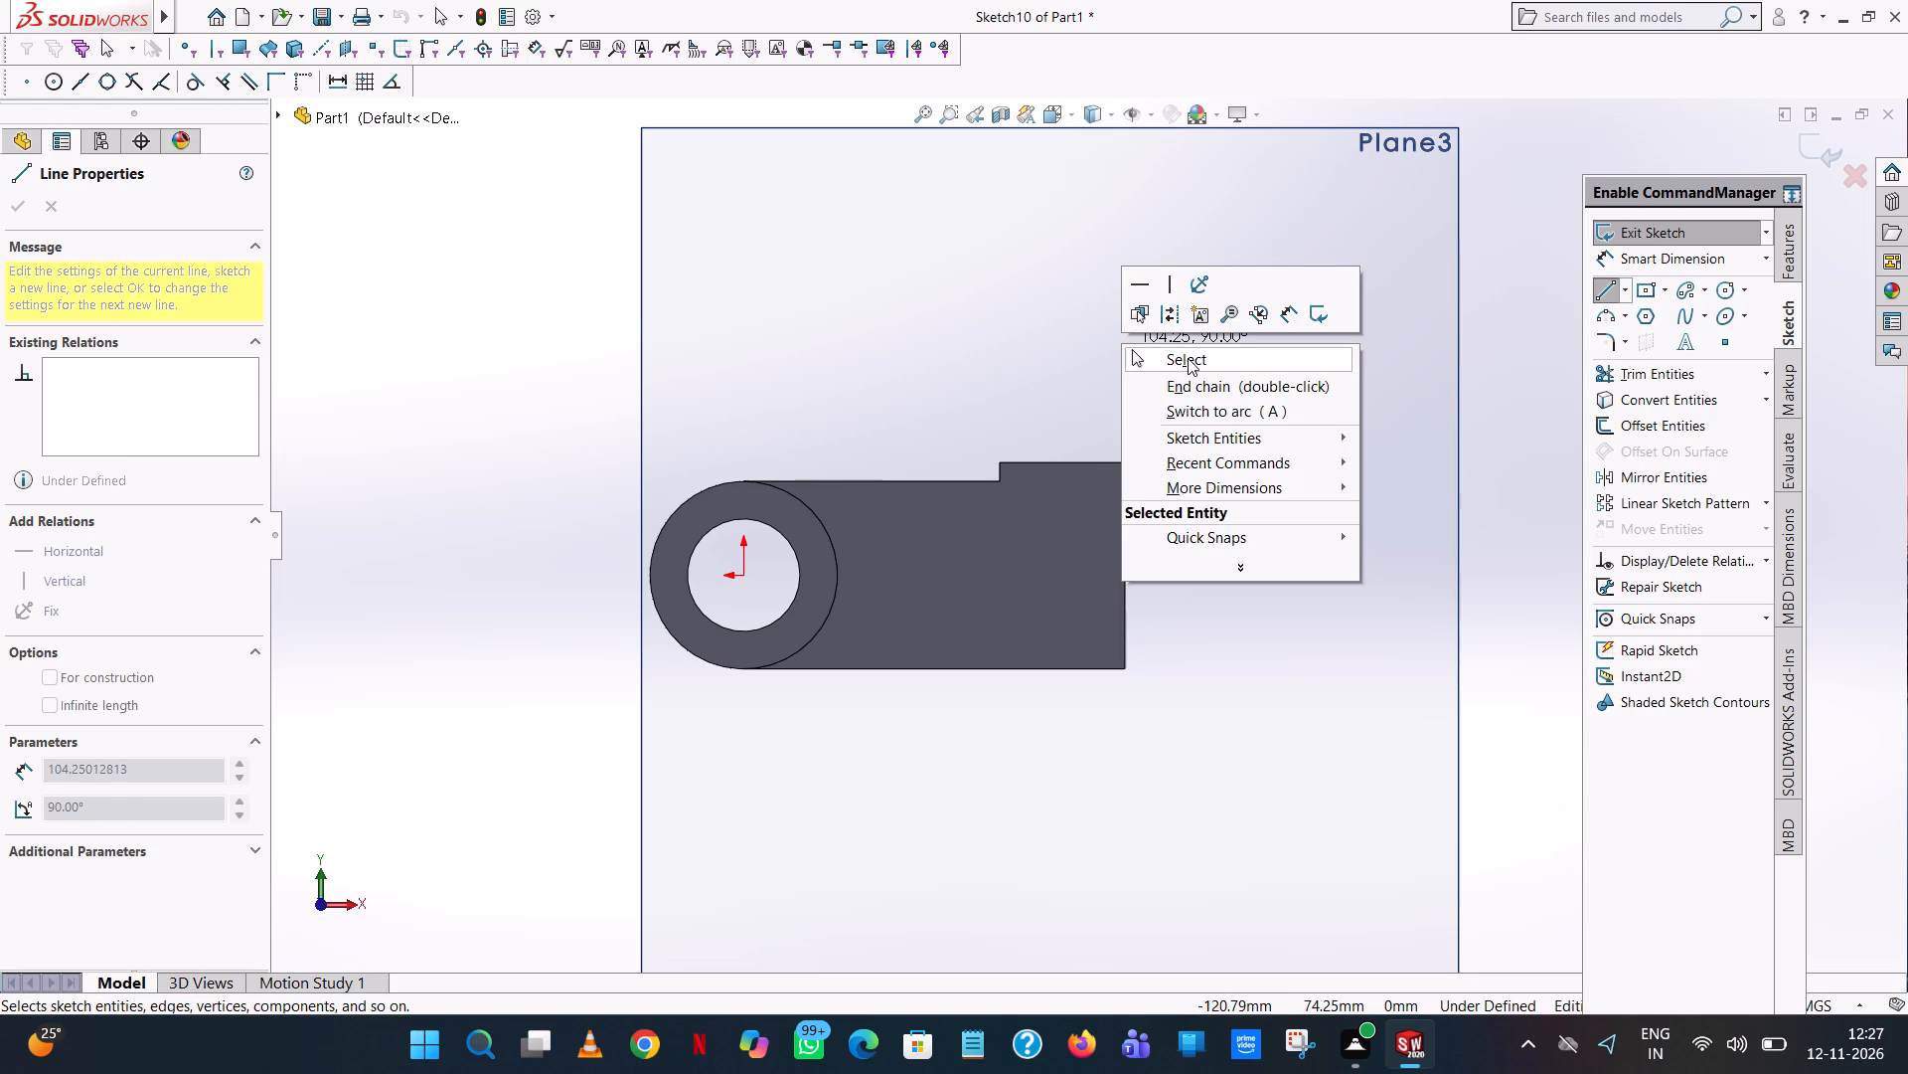
Draw two chained vertical lines upward from the bottom corner of the arm's pad end, 18 mm and 80 mm long.
left_click(1598, 295)
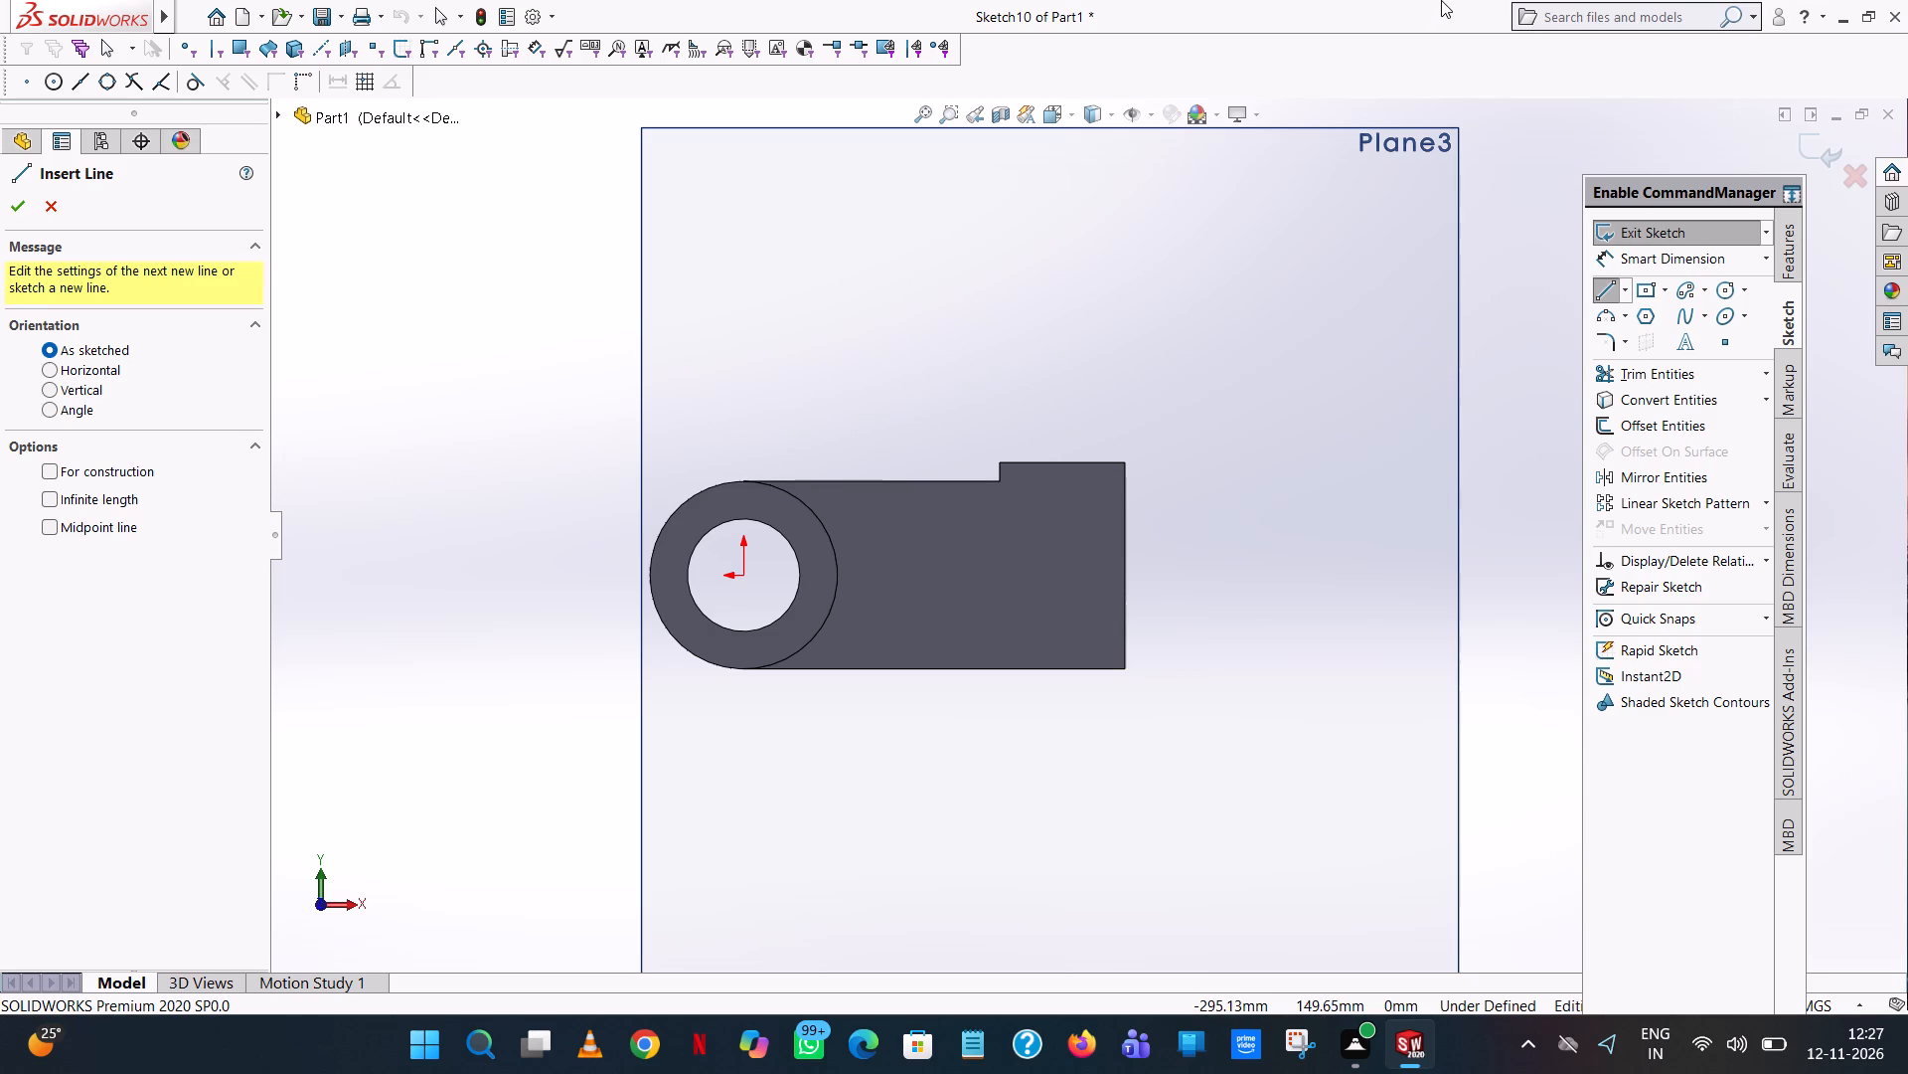
left_click(1126, 667)
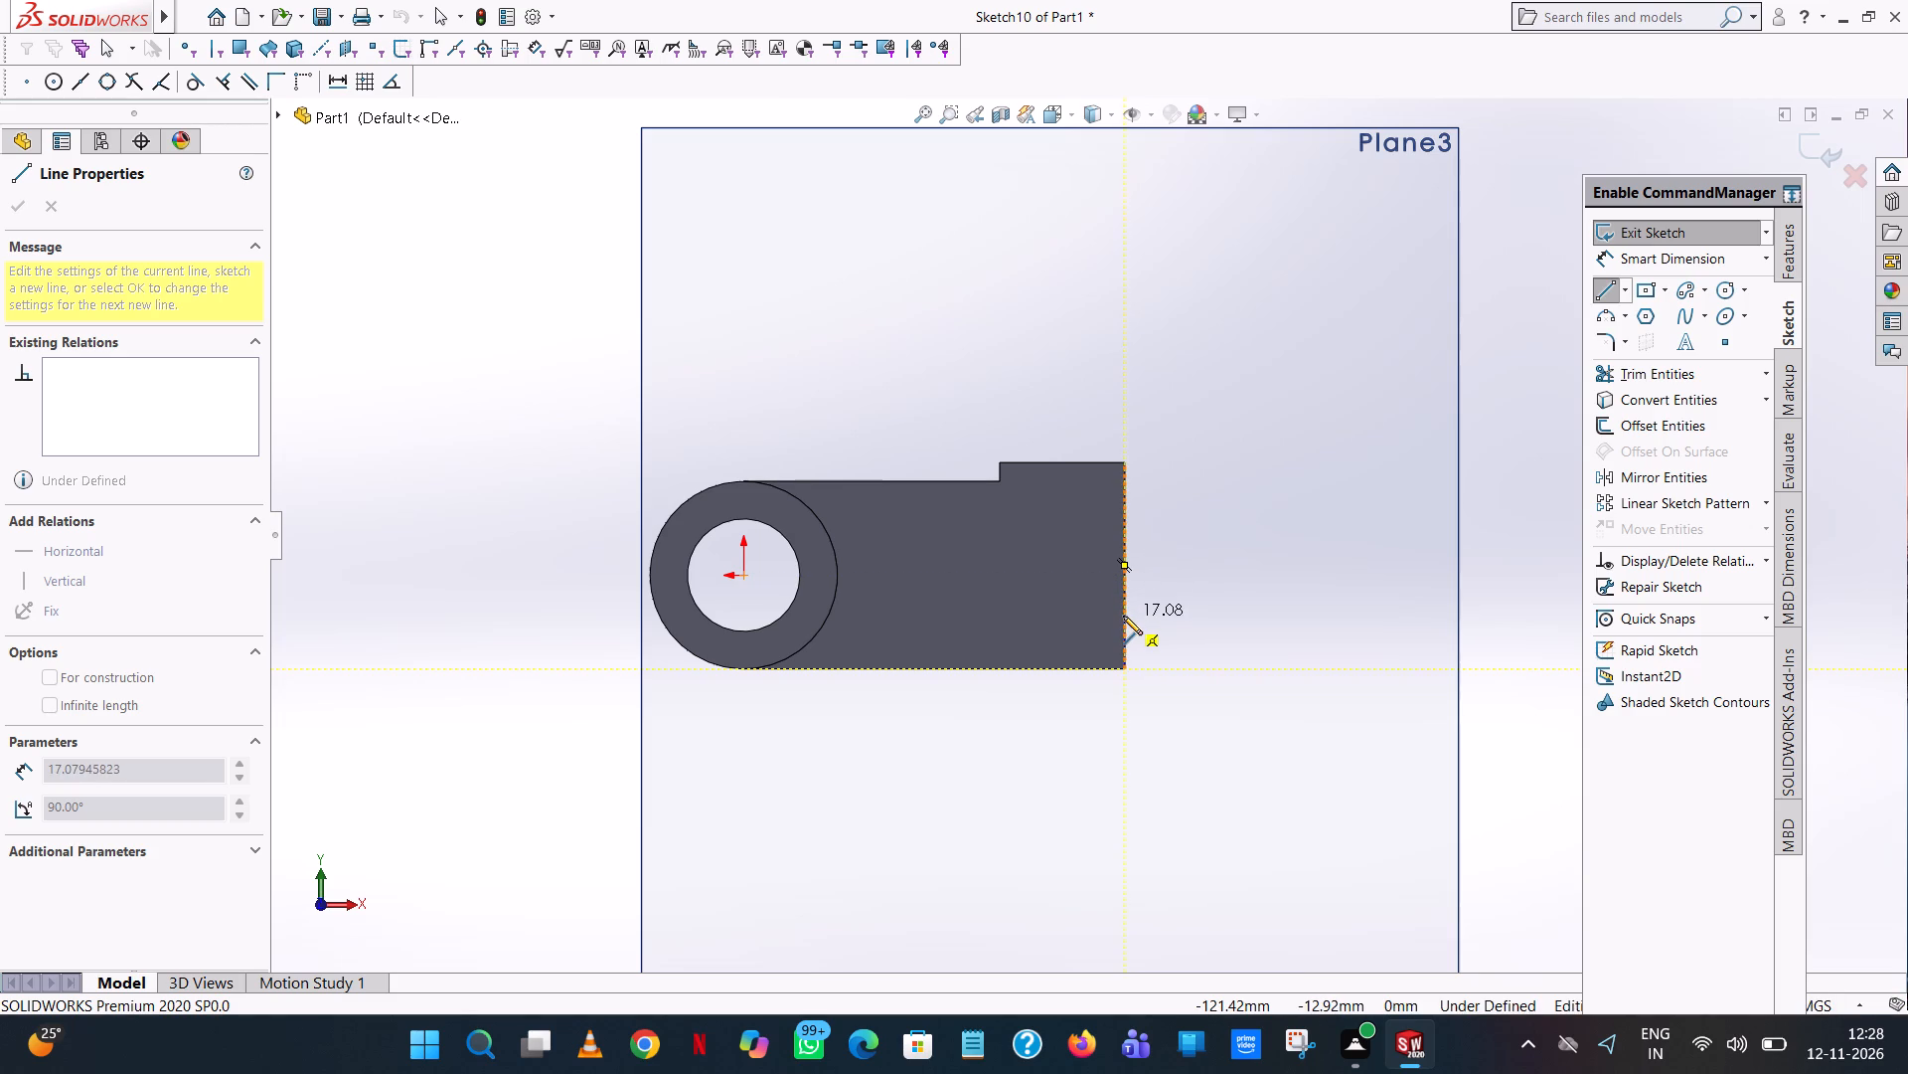
left_click(1123, 616)
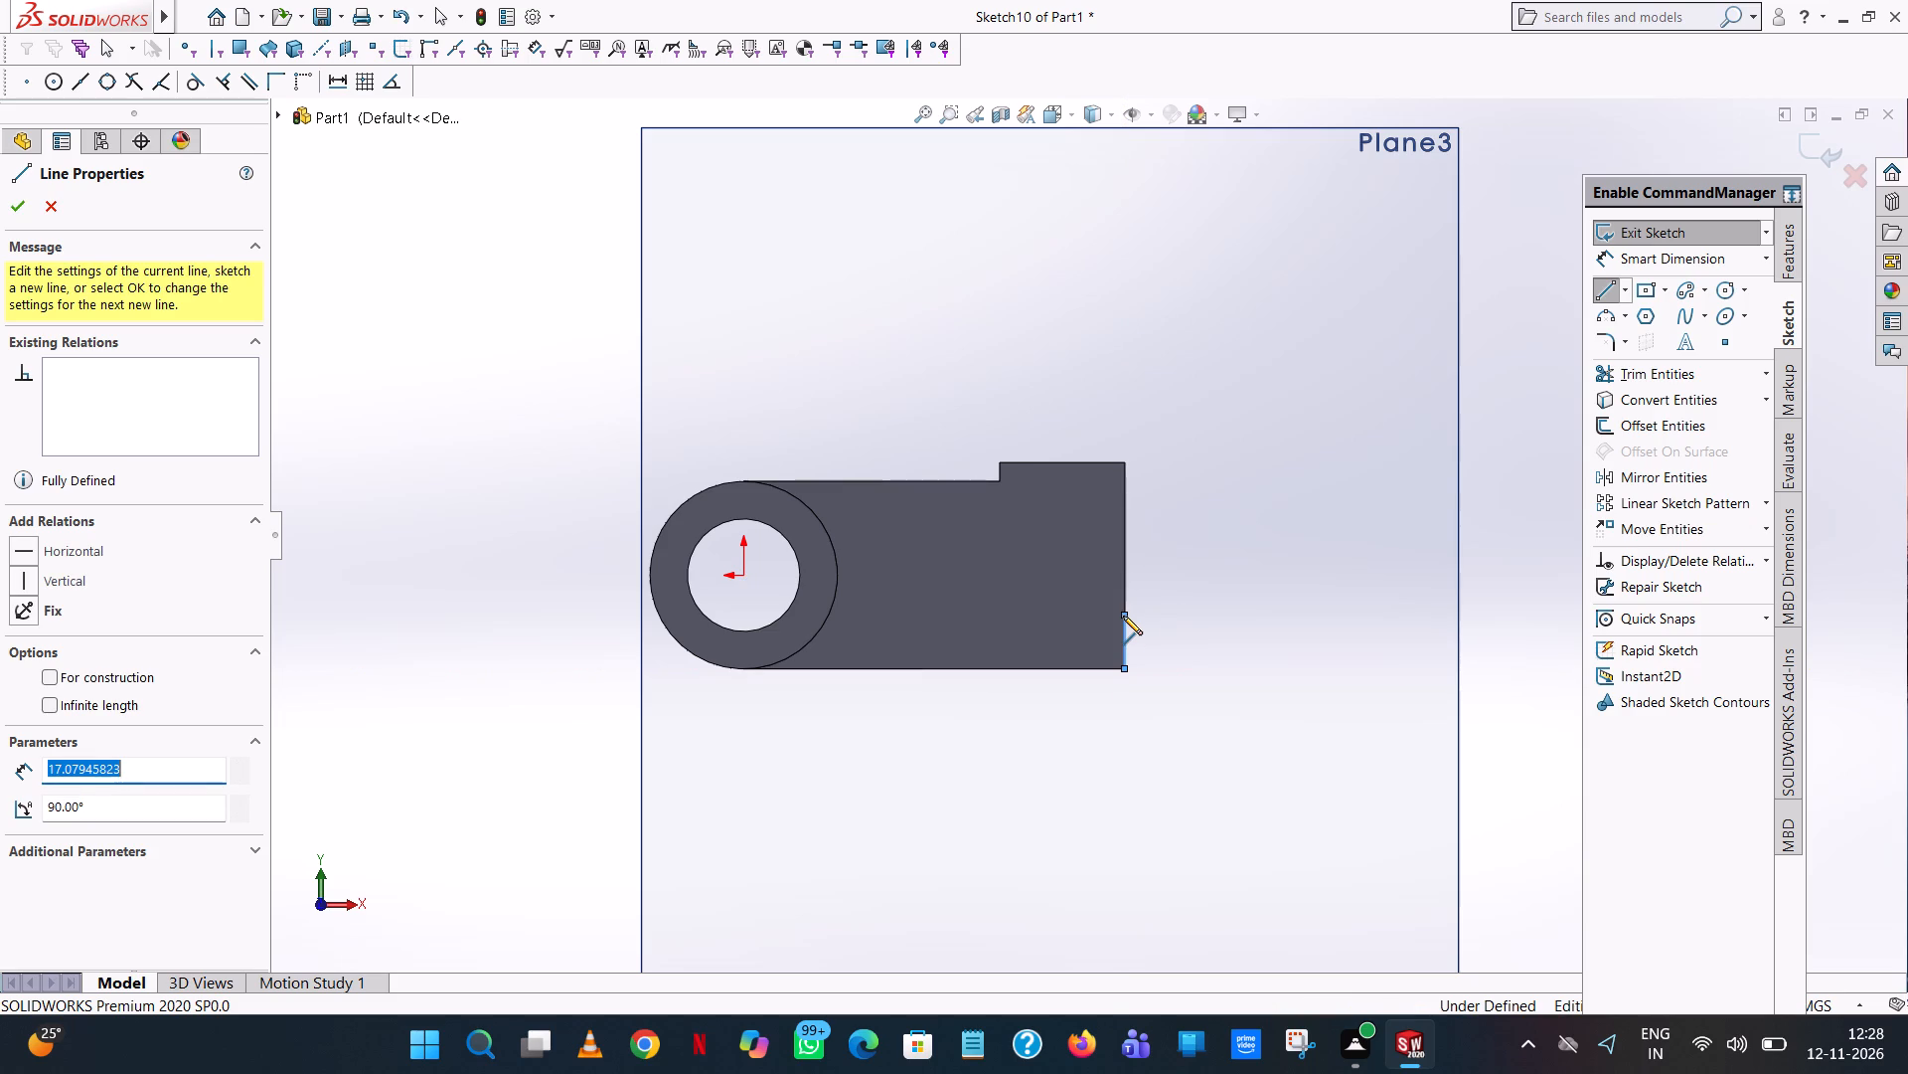
type("18")
key("Return")
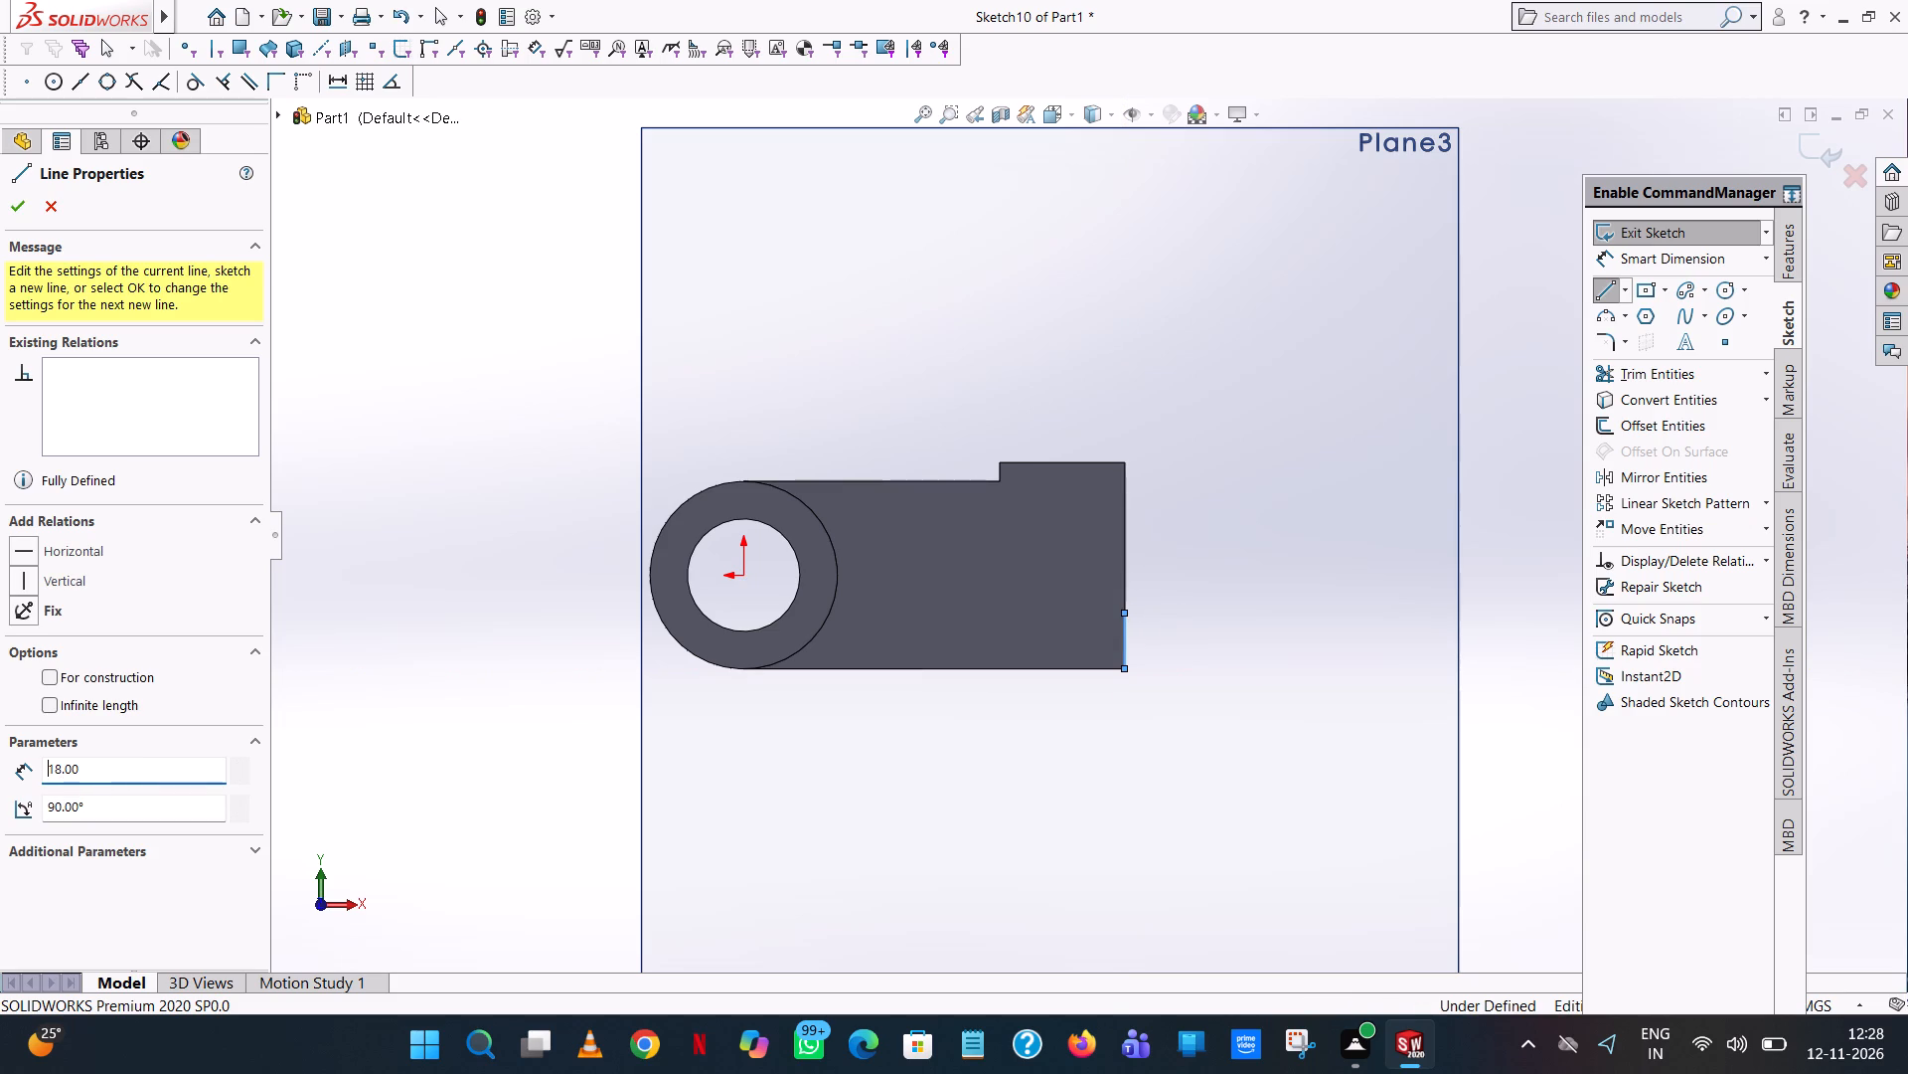
left_click(1123, 366)
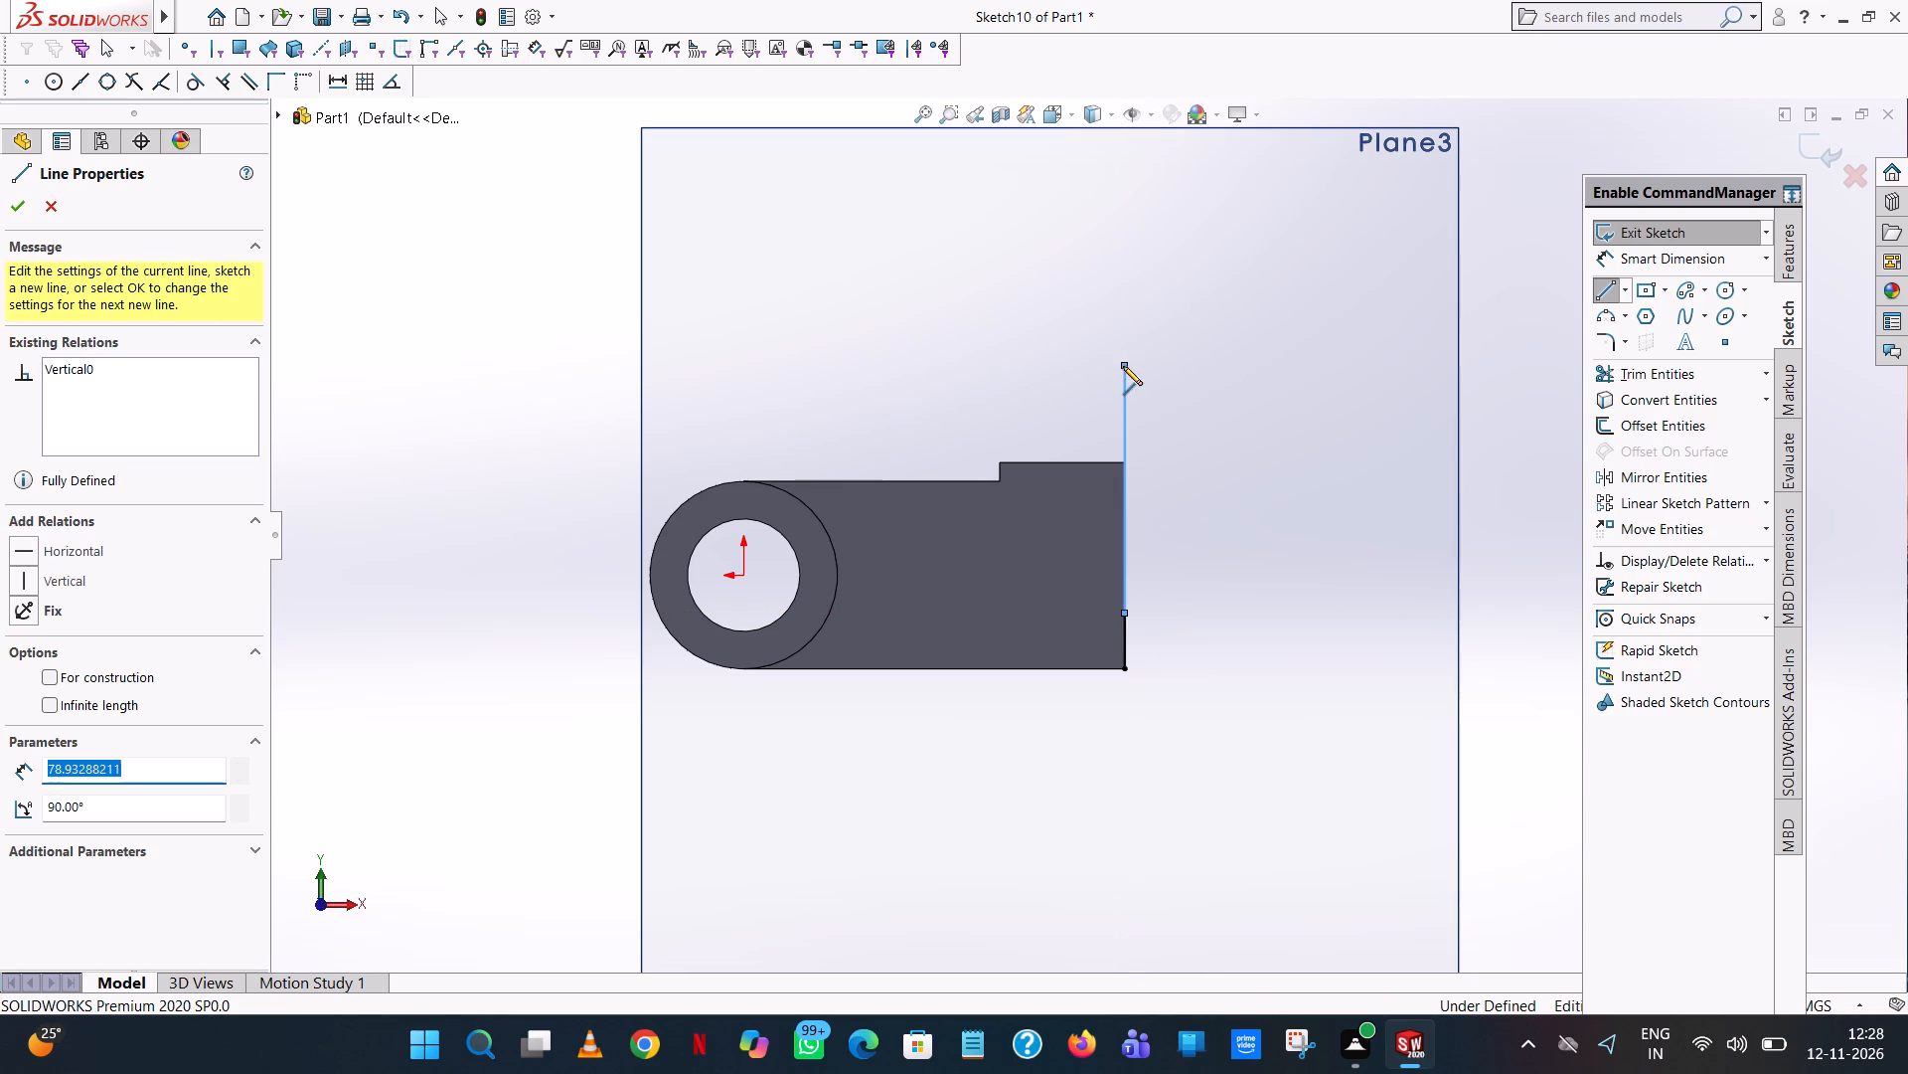
type("80")
key("Return")
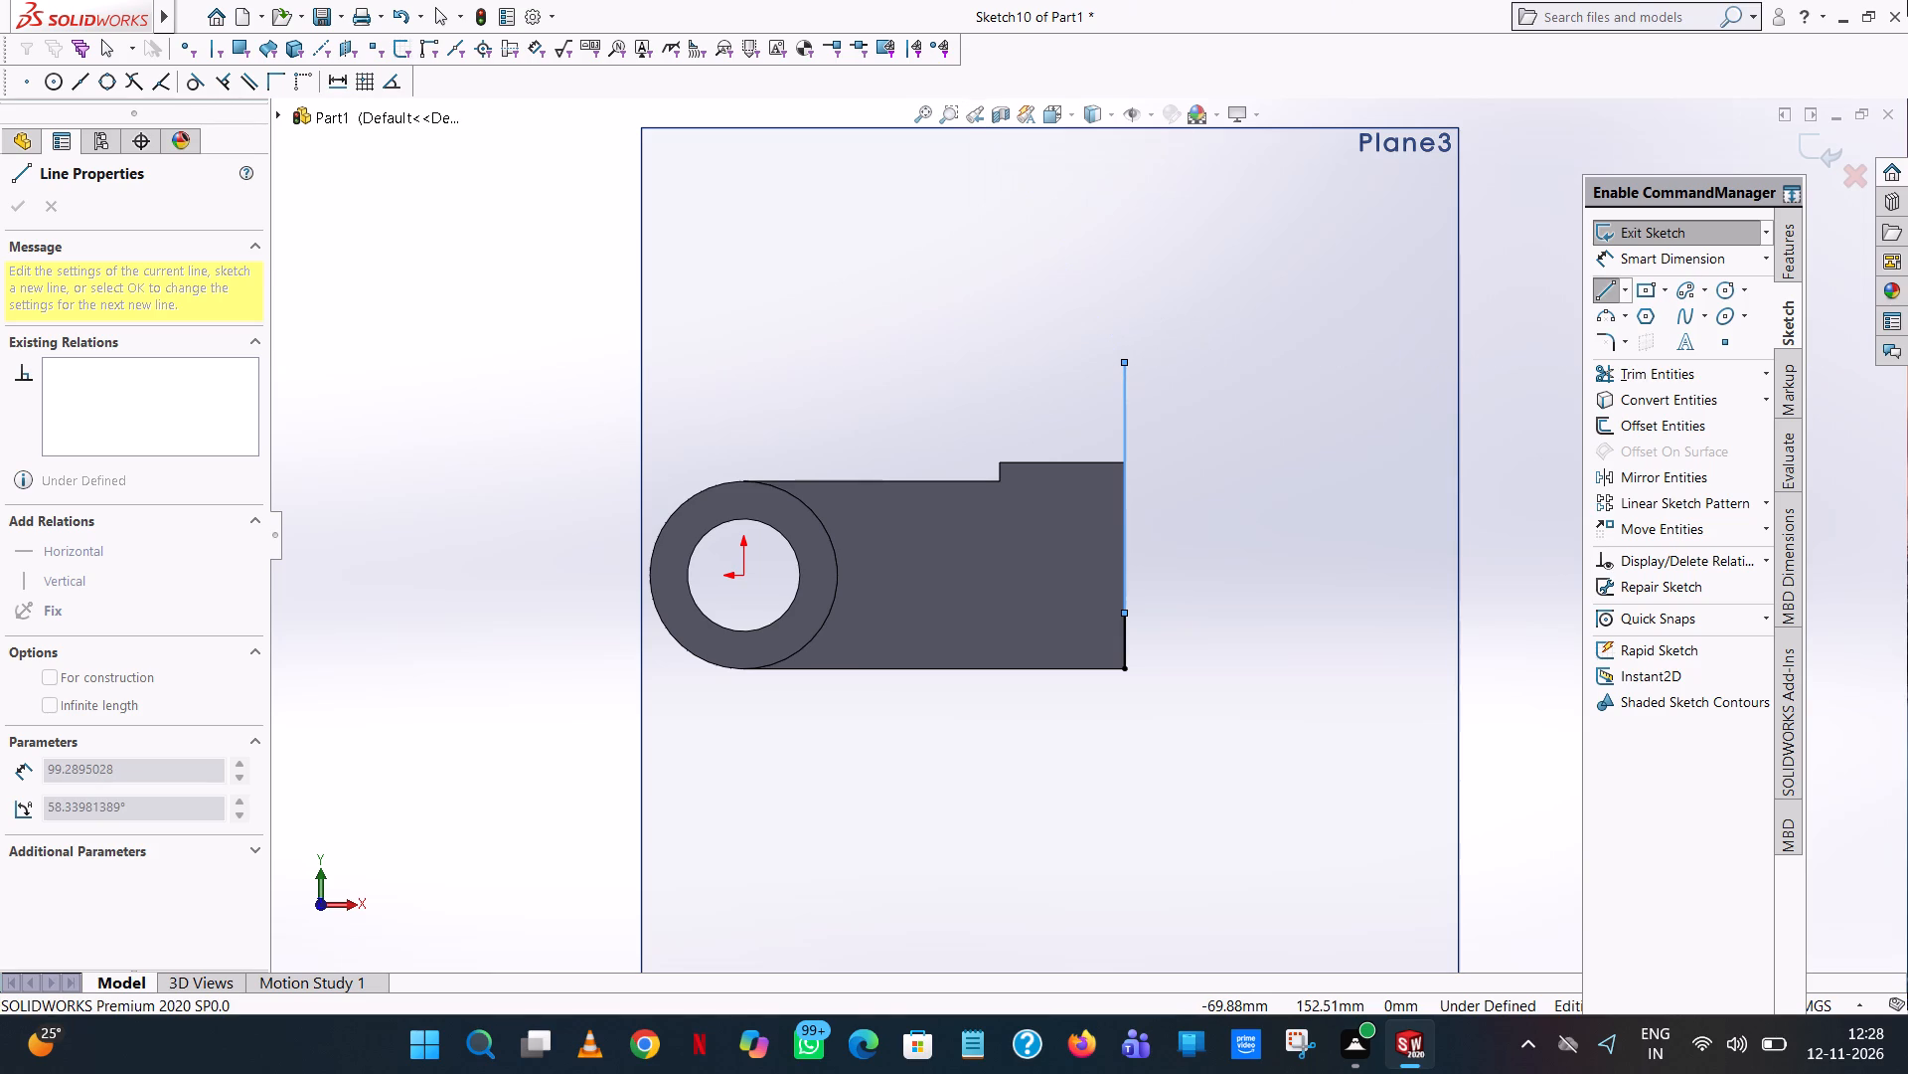
right_click(1237, 299)
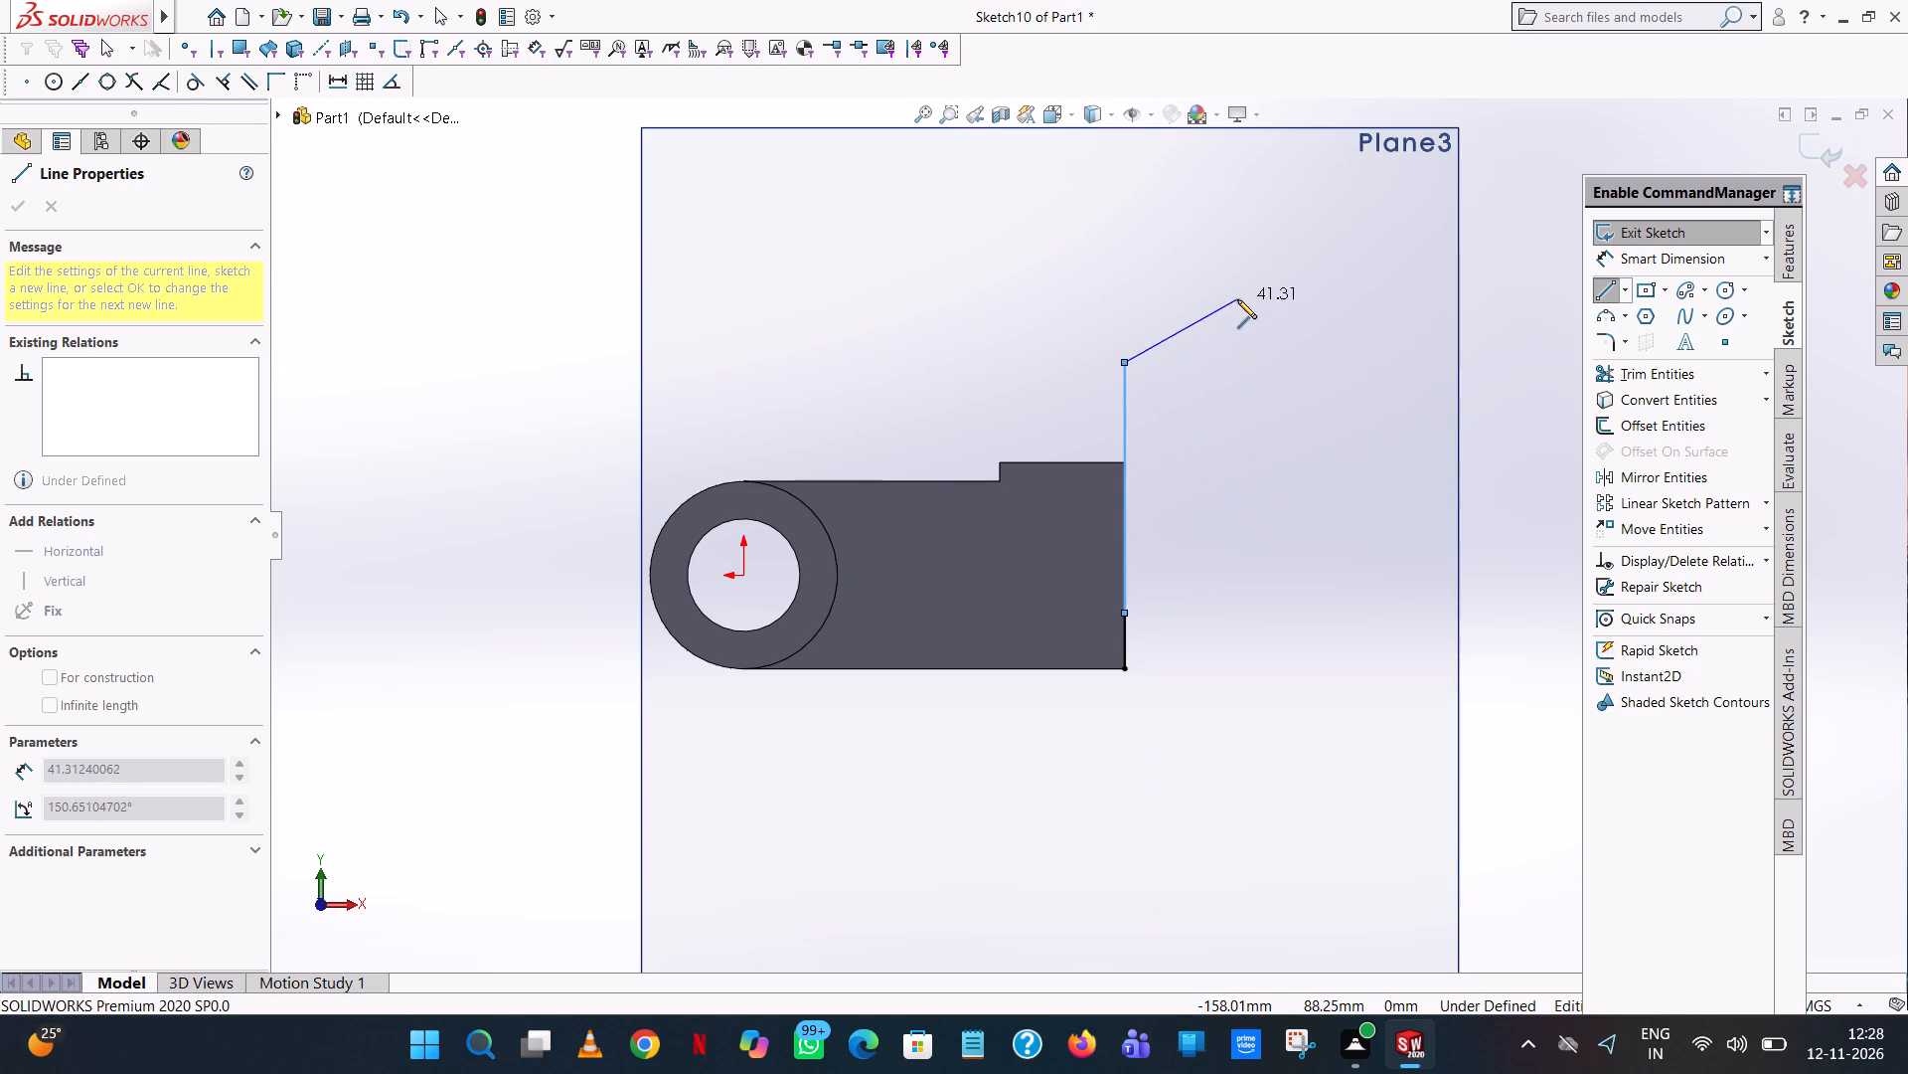
left_click(1274, 311)
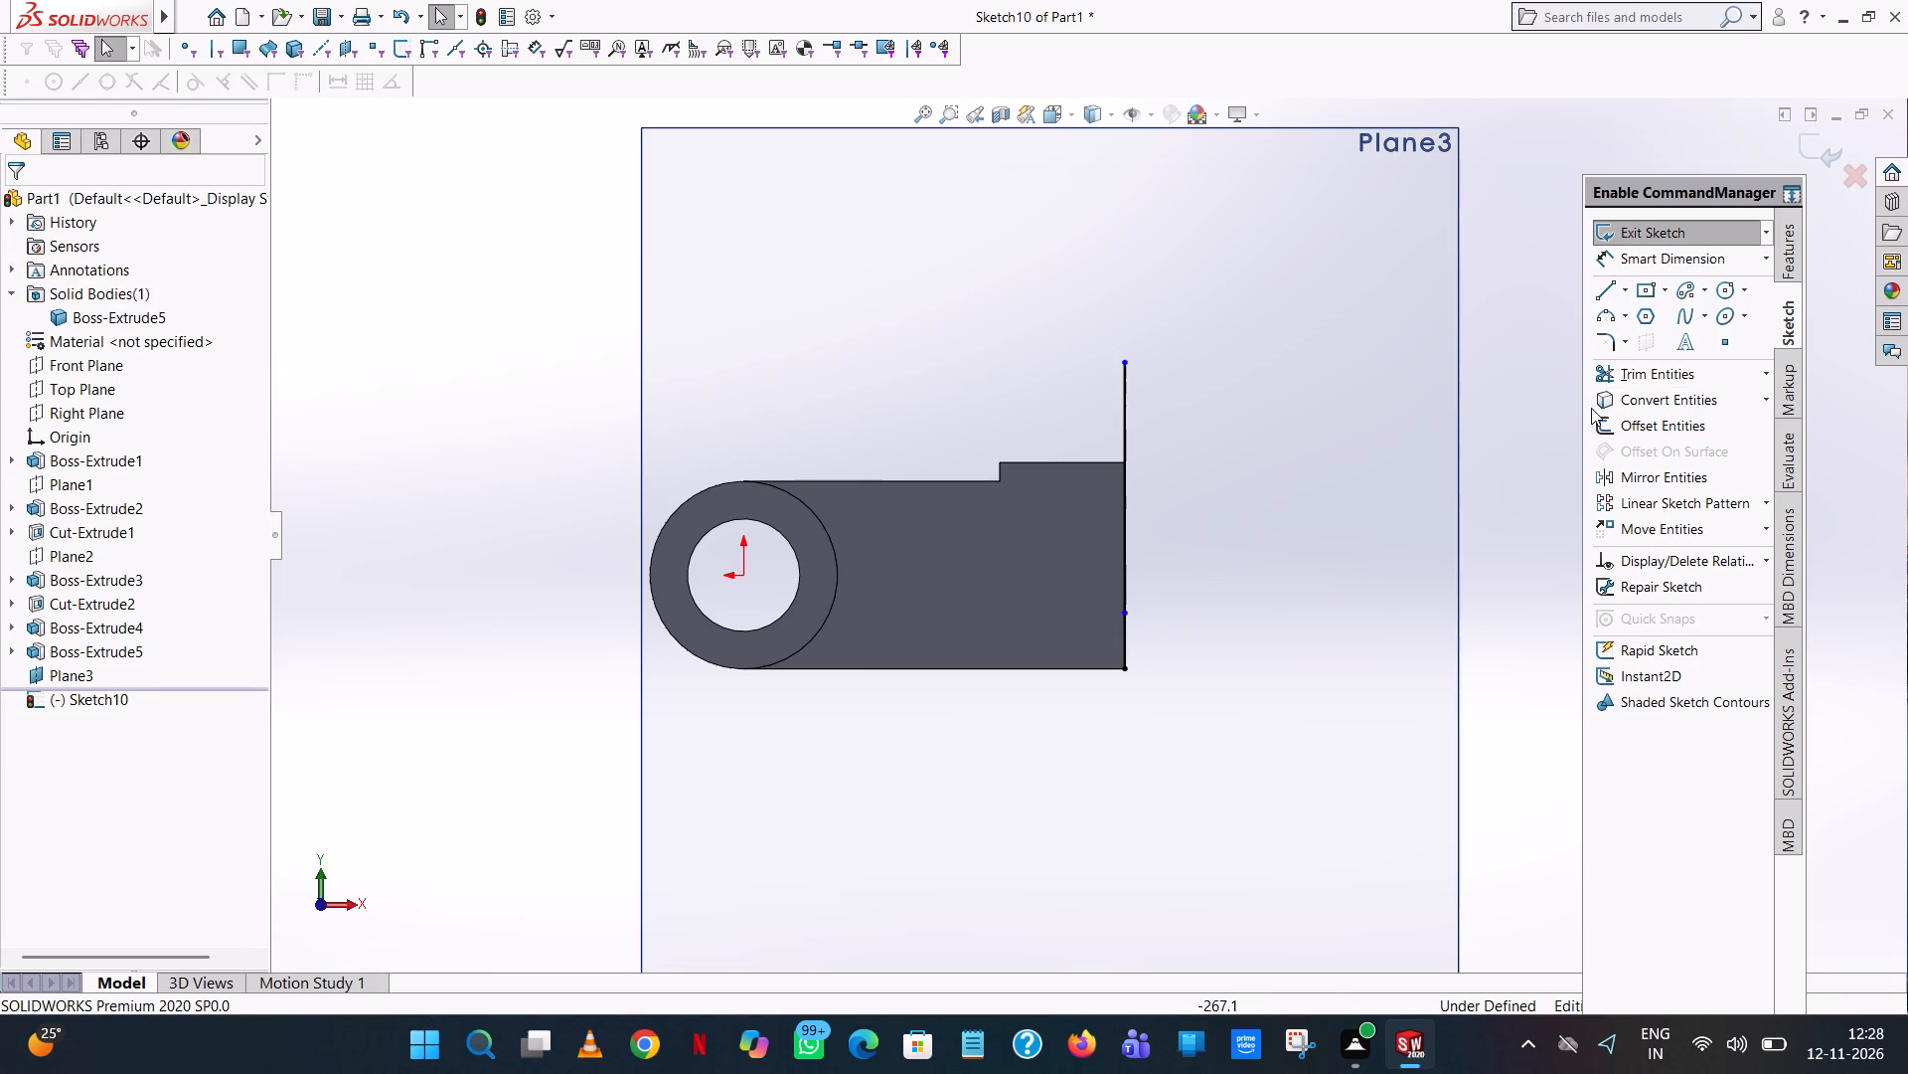
Trim away the lower 18 mm line at the arm's end, keeping the 80 mm line.
left_click(1628, 360)
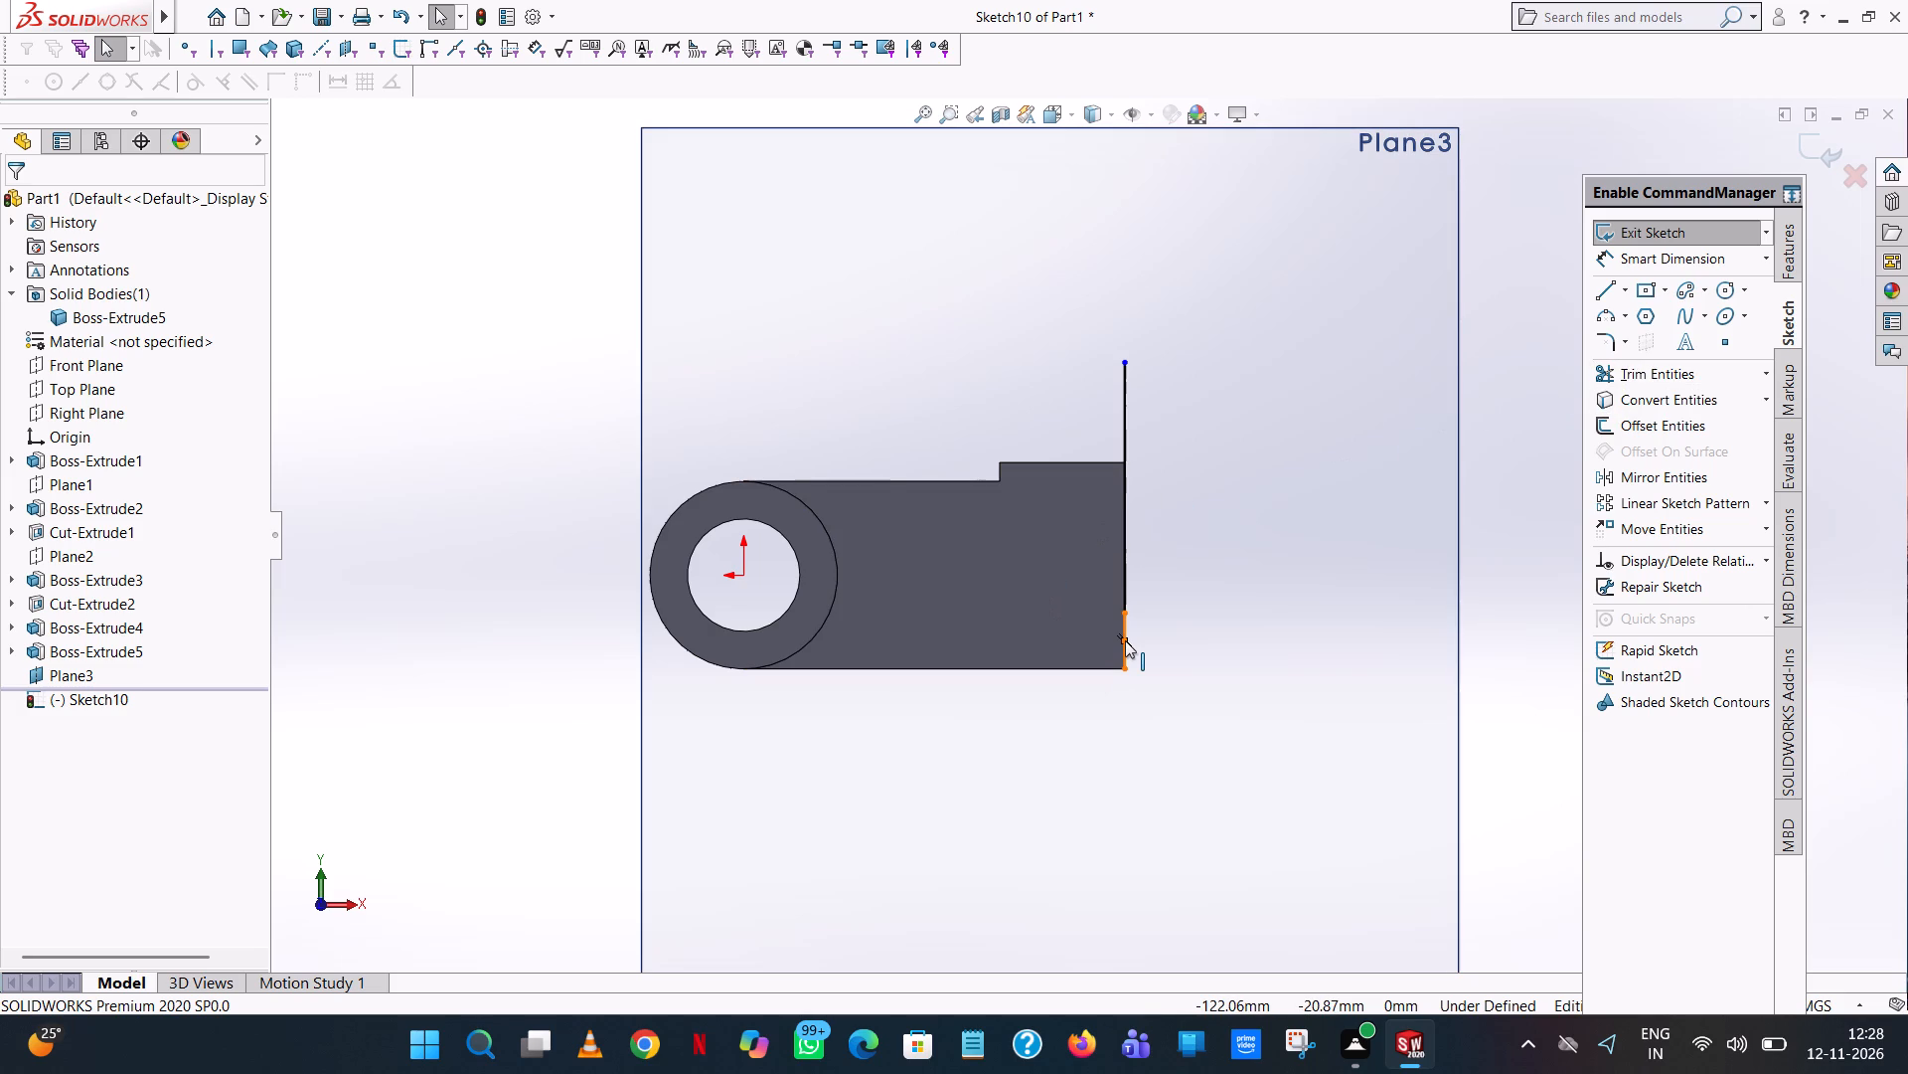
left_click(1125, 640)
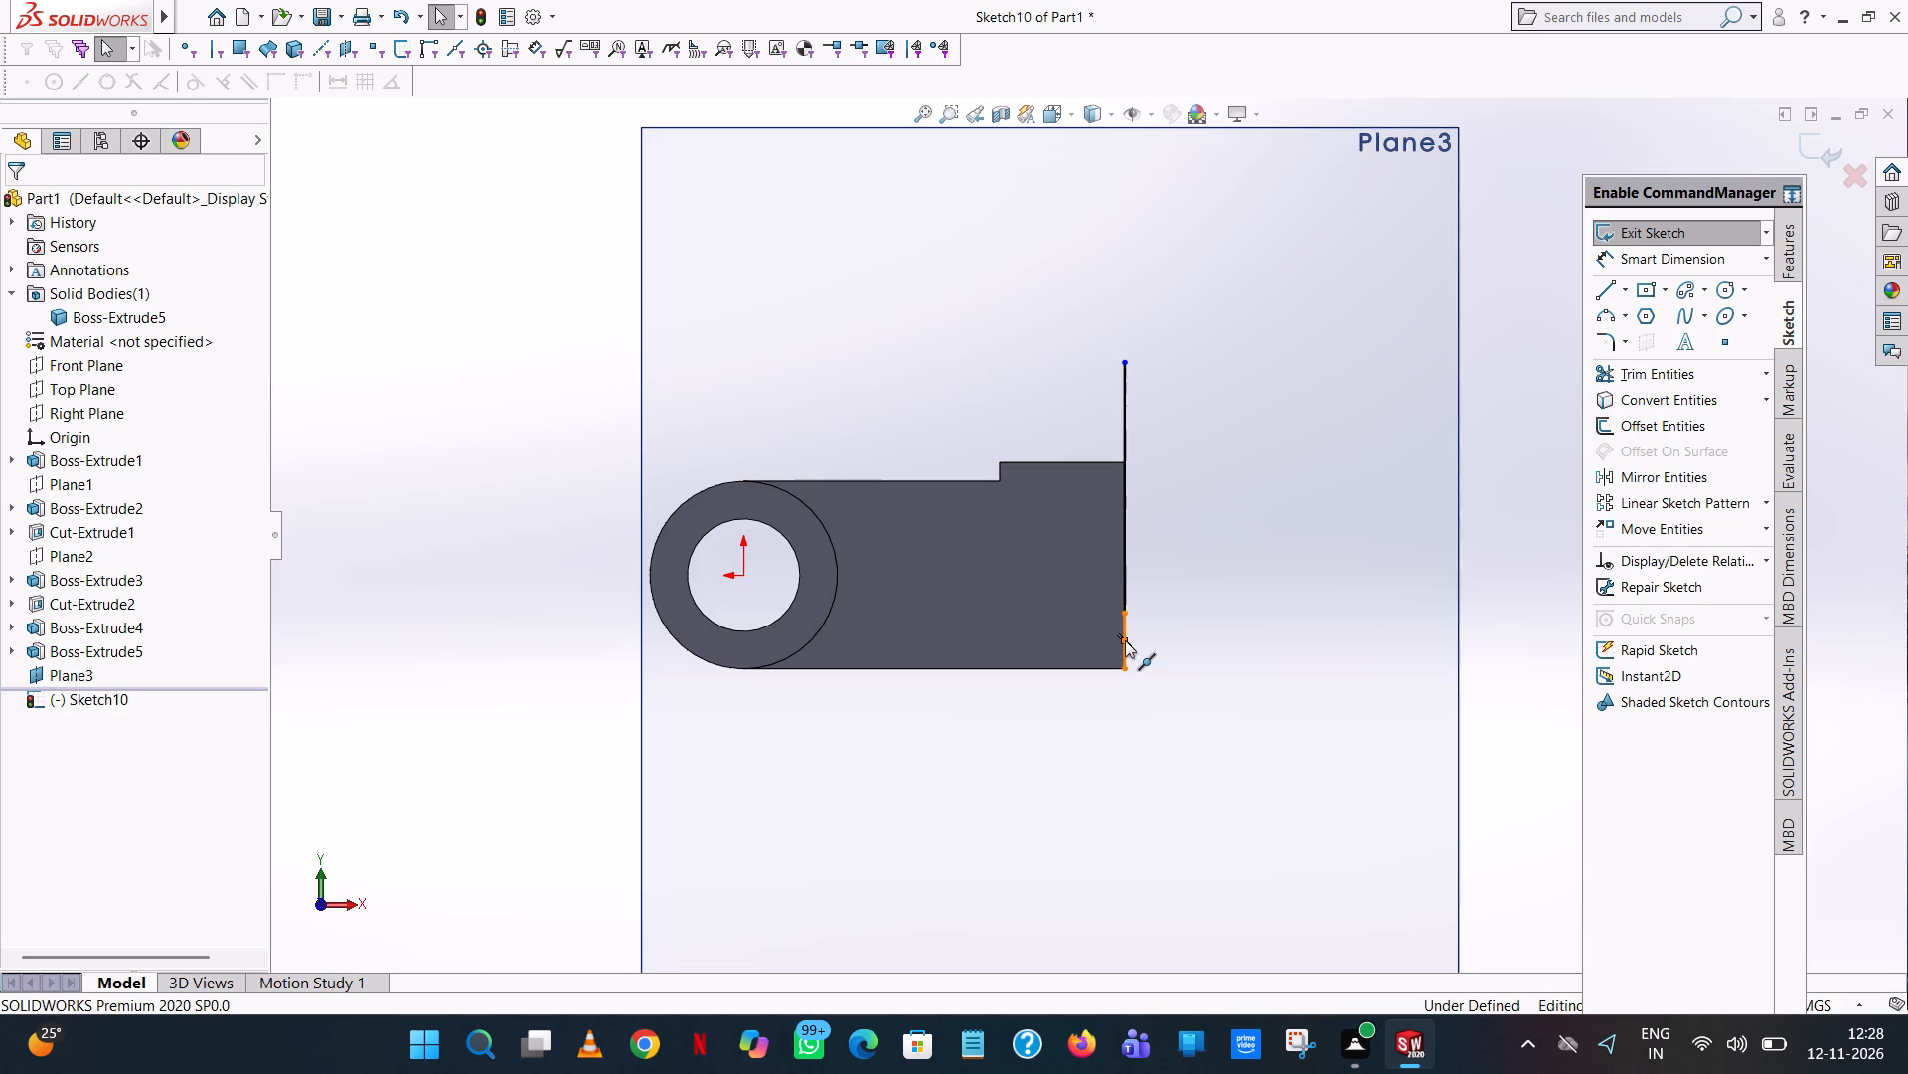
left_click(1673, 382)
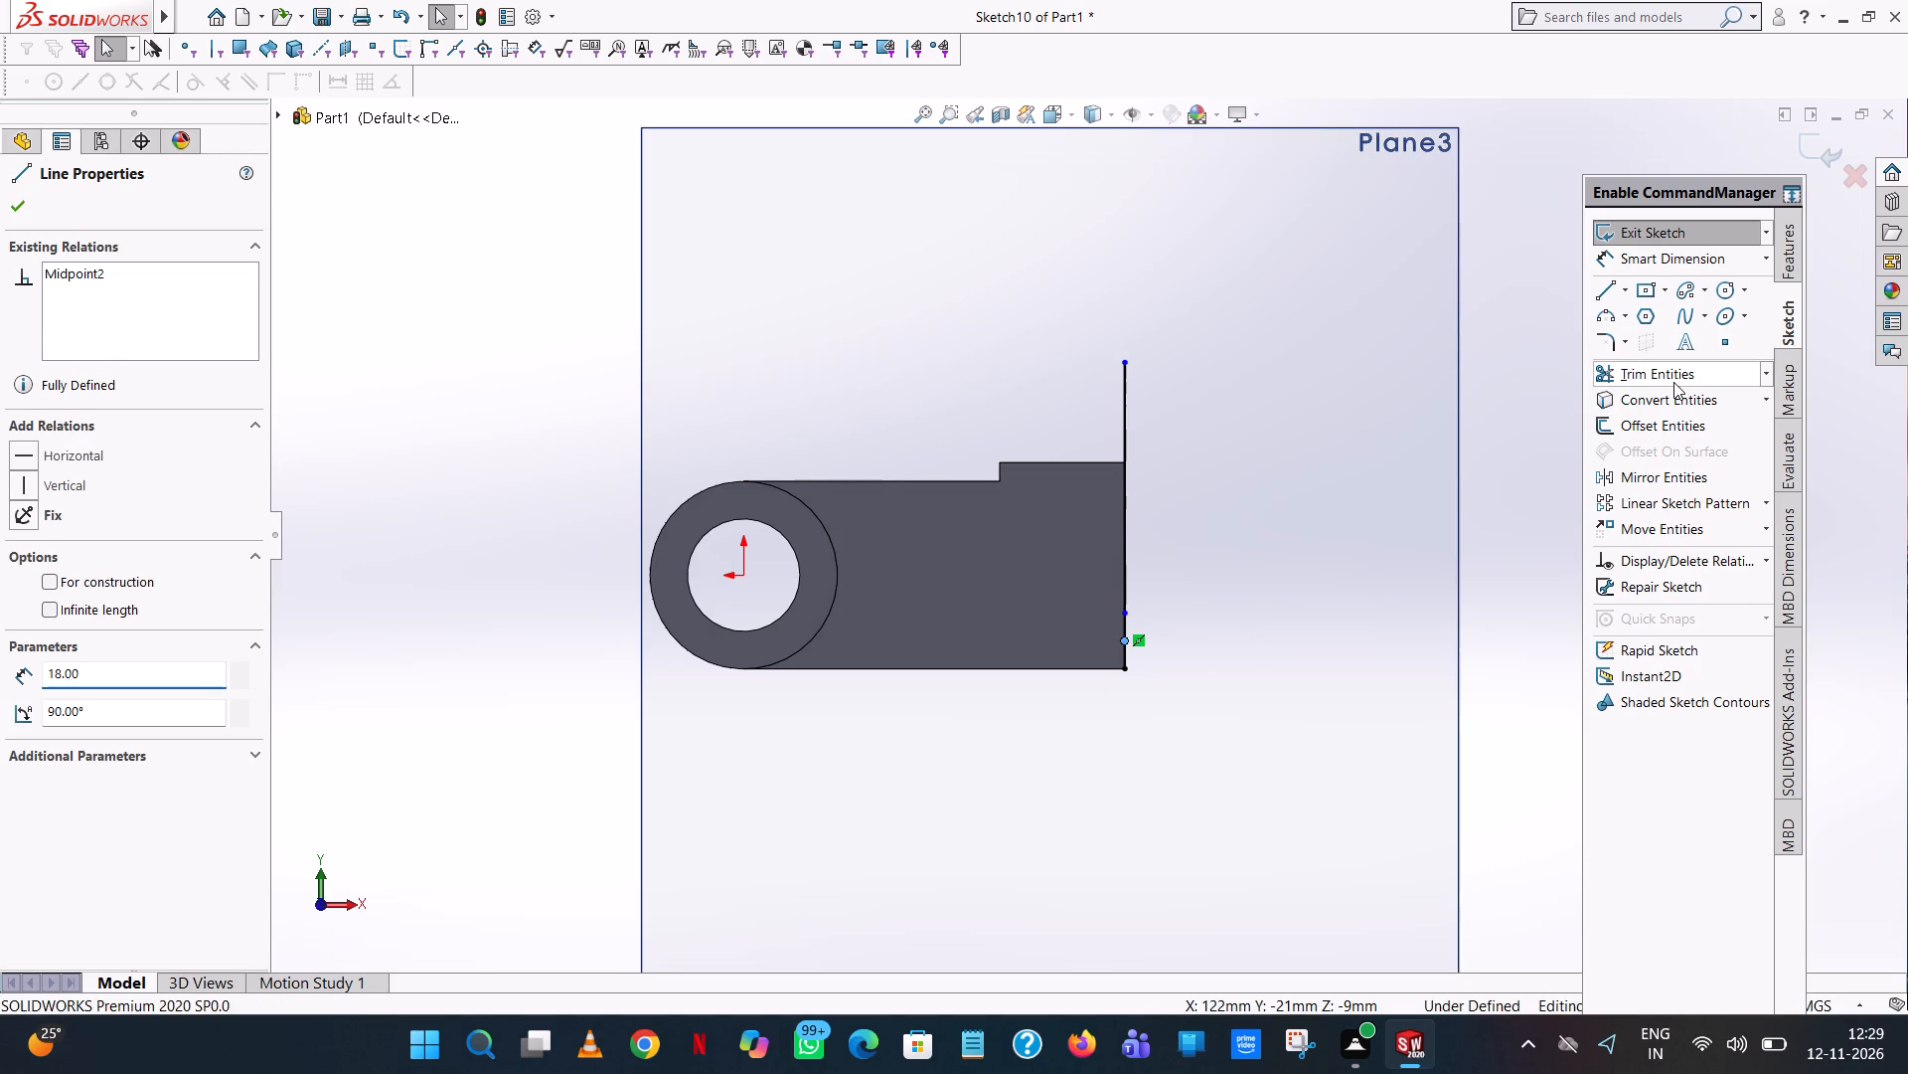
left_click(1126, 637)
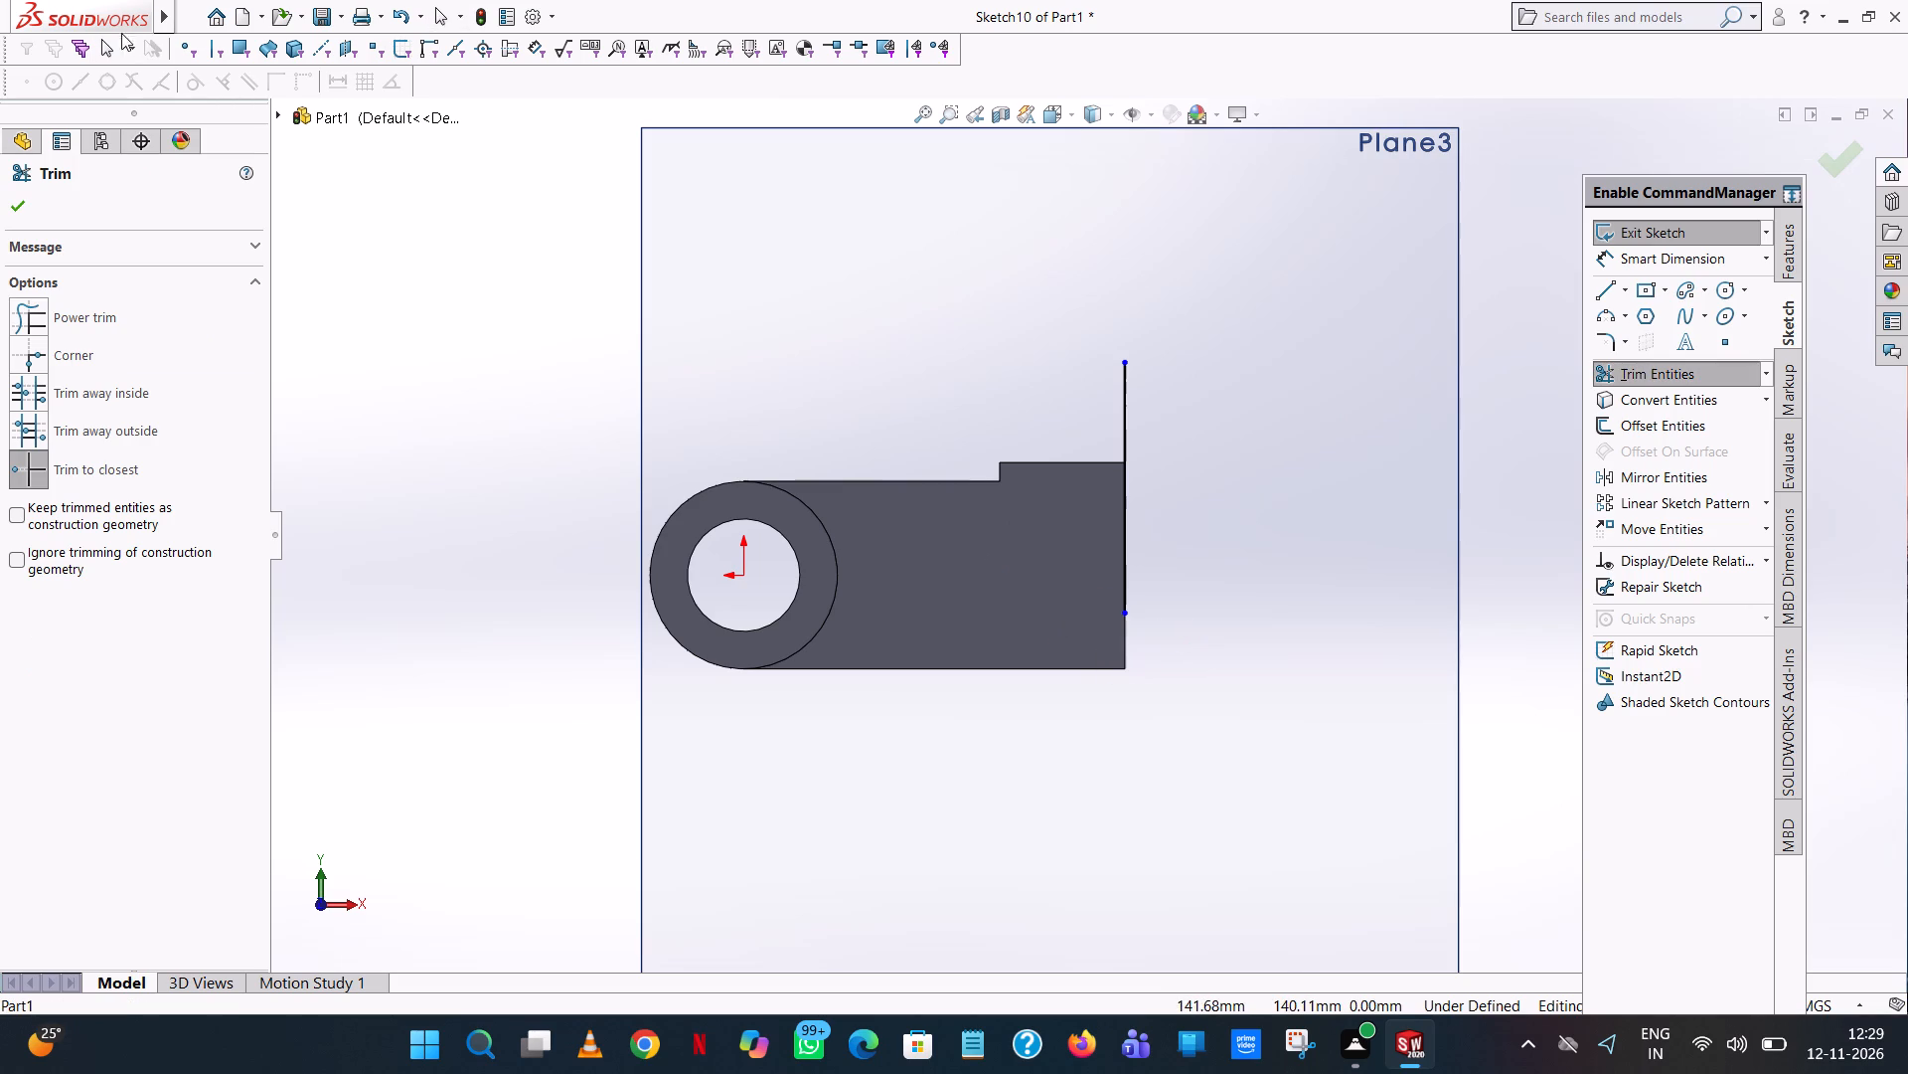
left_click(14, 205)
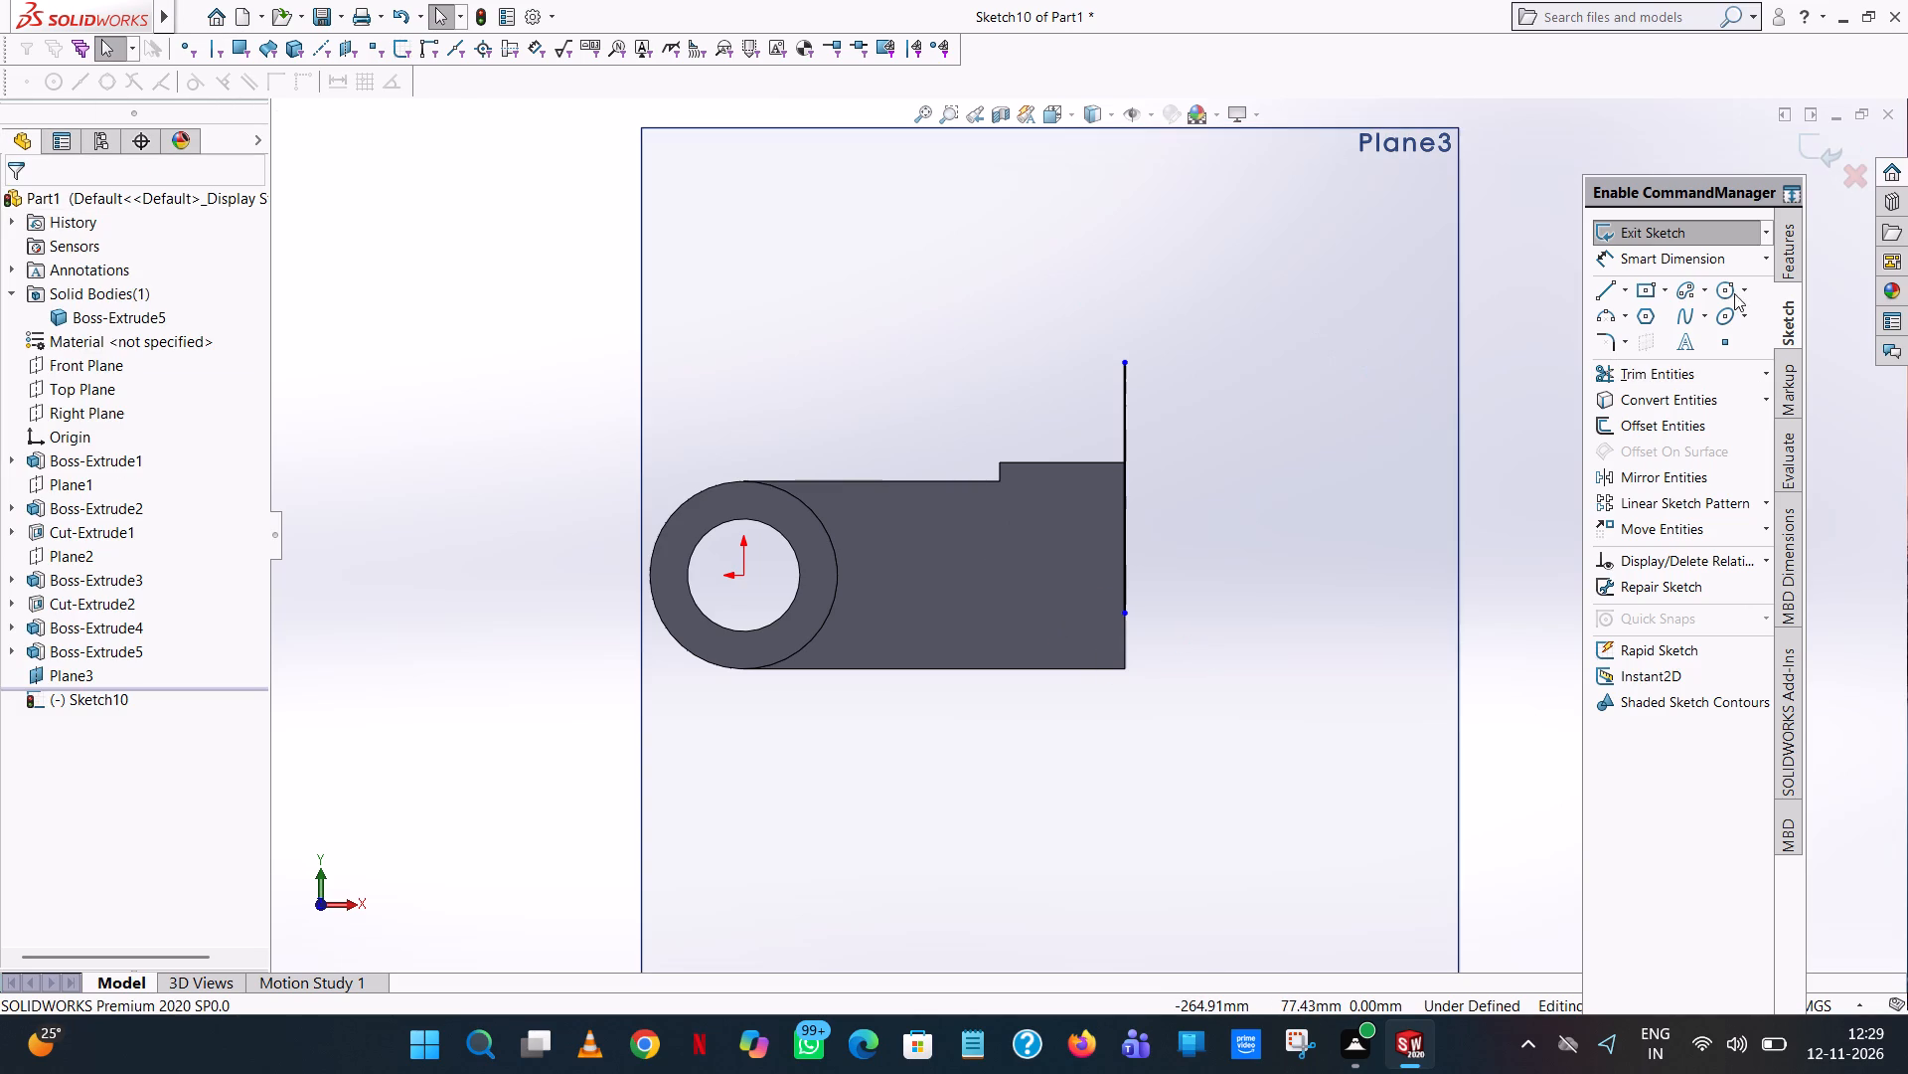
Complete a closed rectangle outward from the 80 mm line, away from the arm, with an 18 mm wide top edge.
left_click(1603, 290)
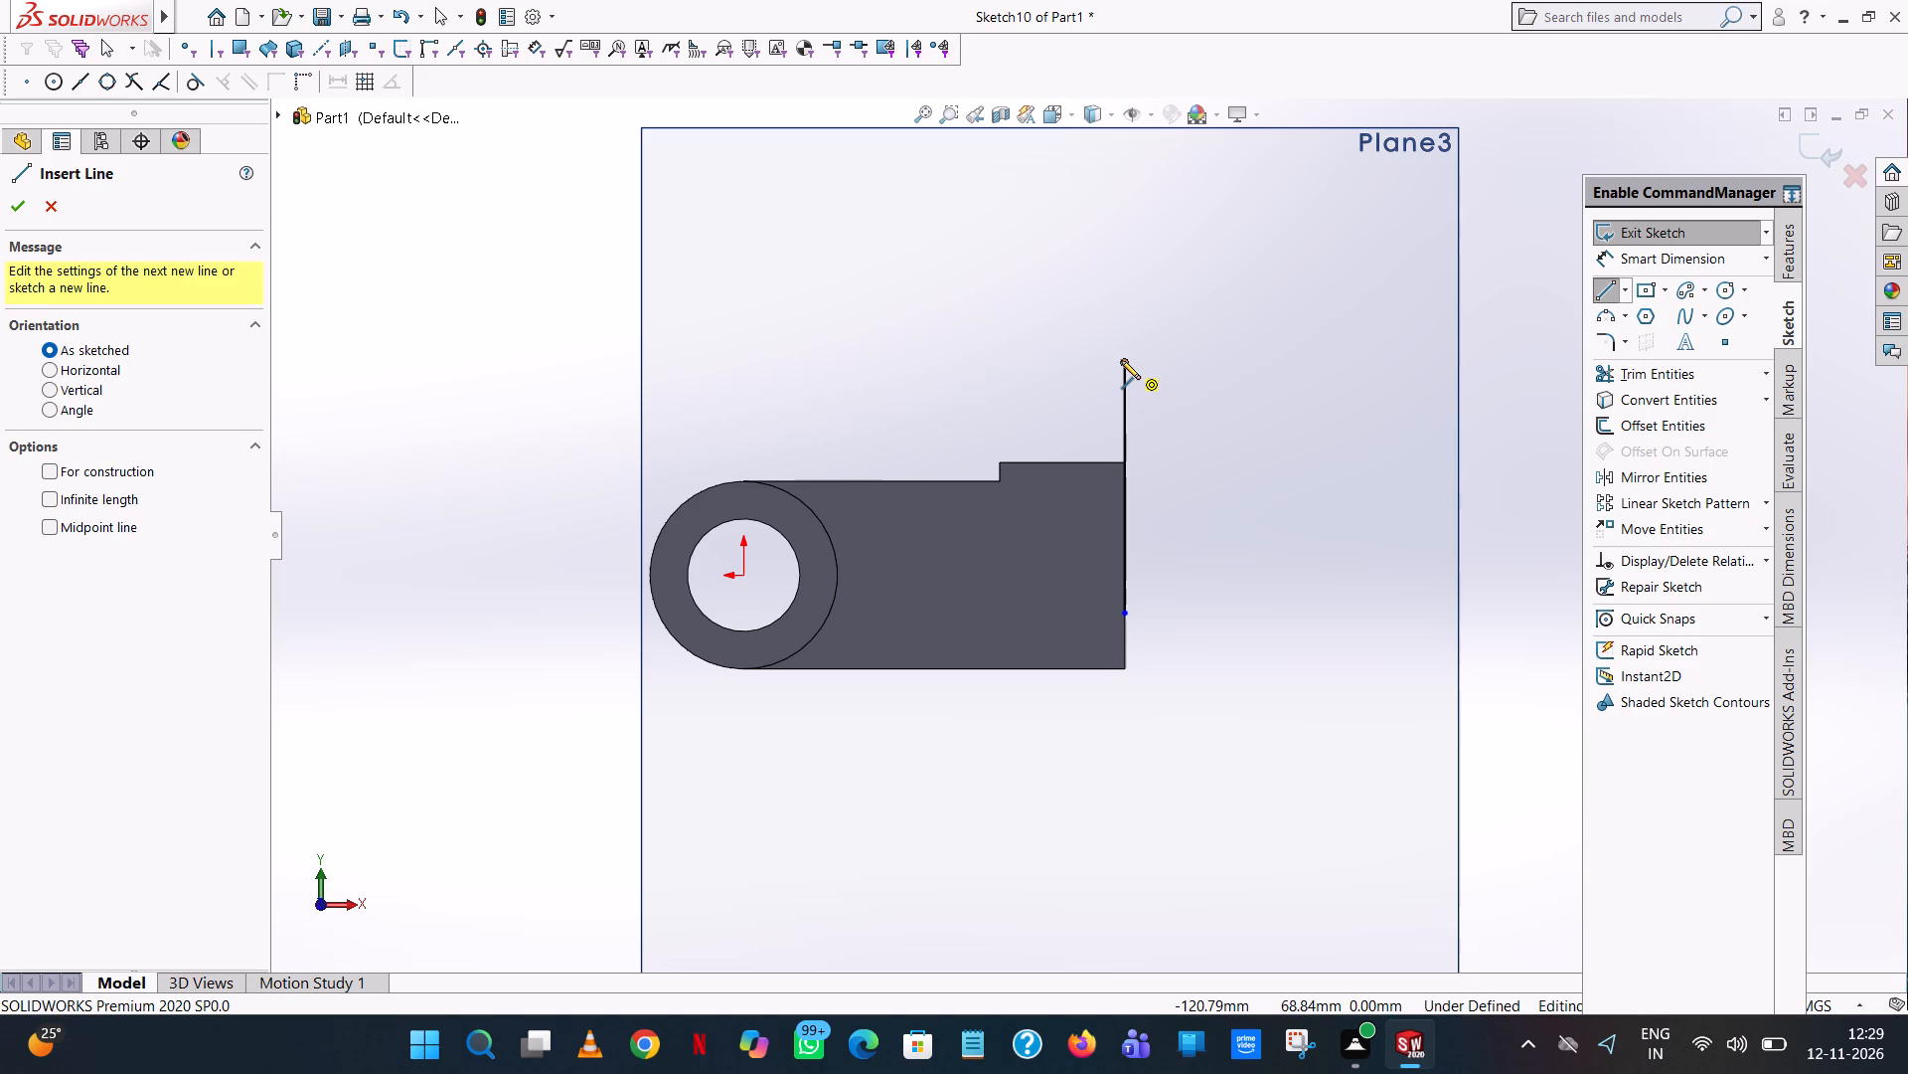
left_click(1121, 360)
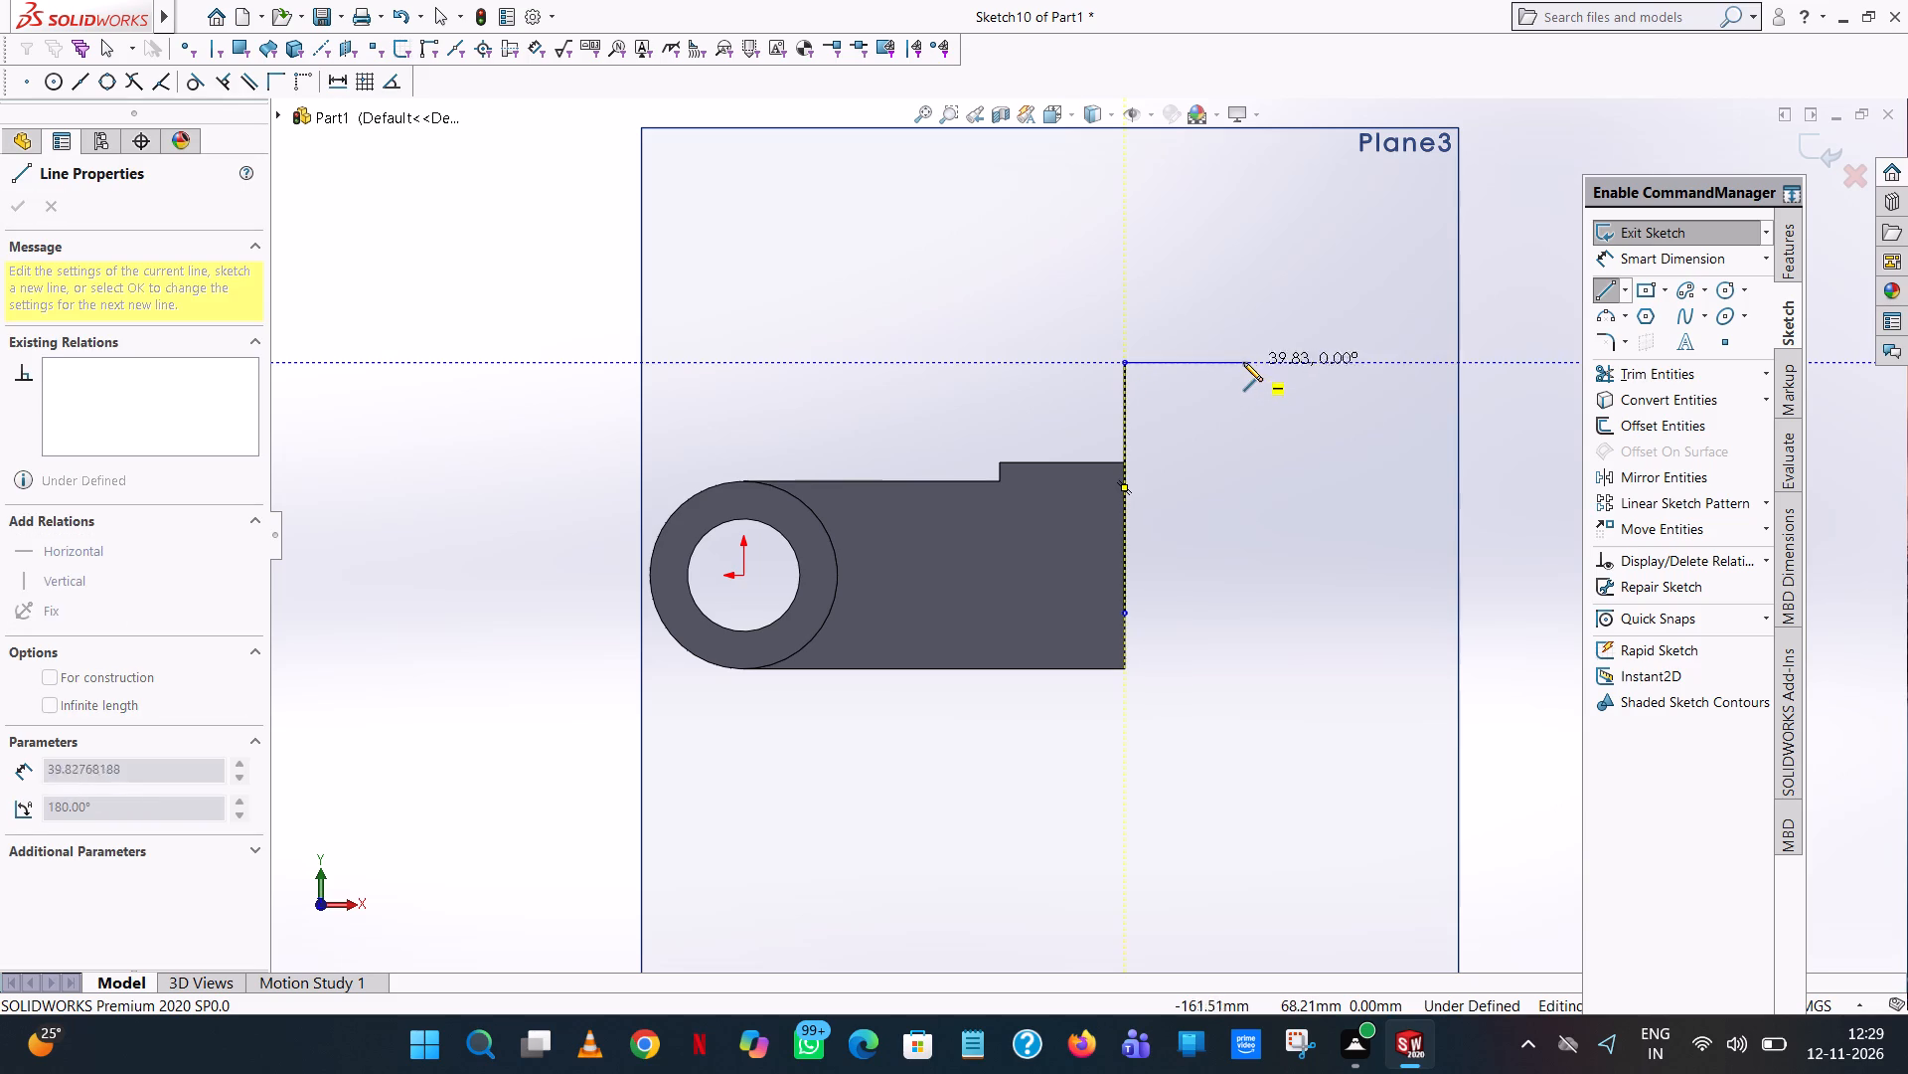
left_click(1242, 362)
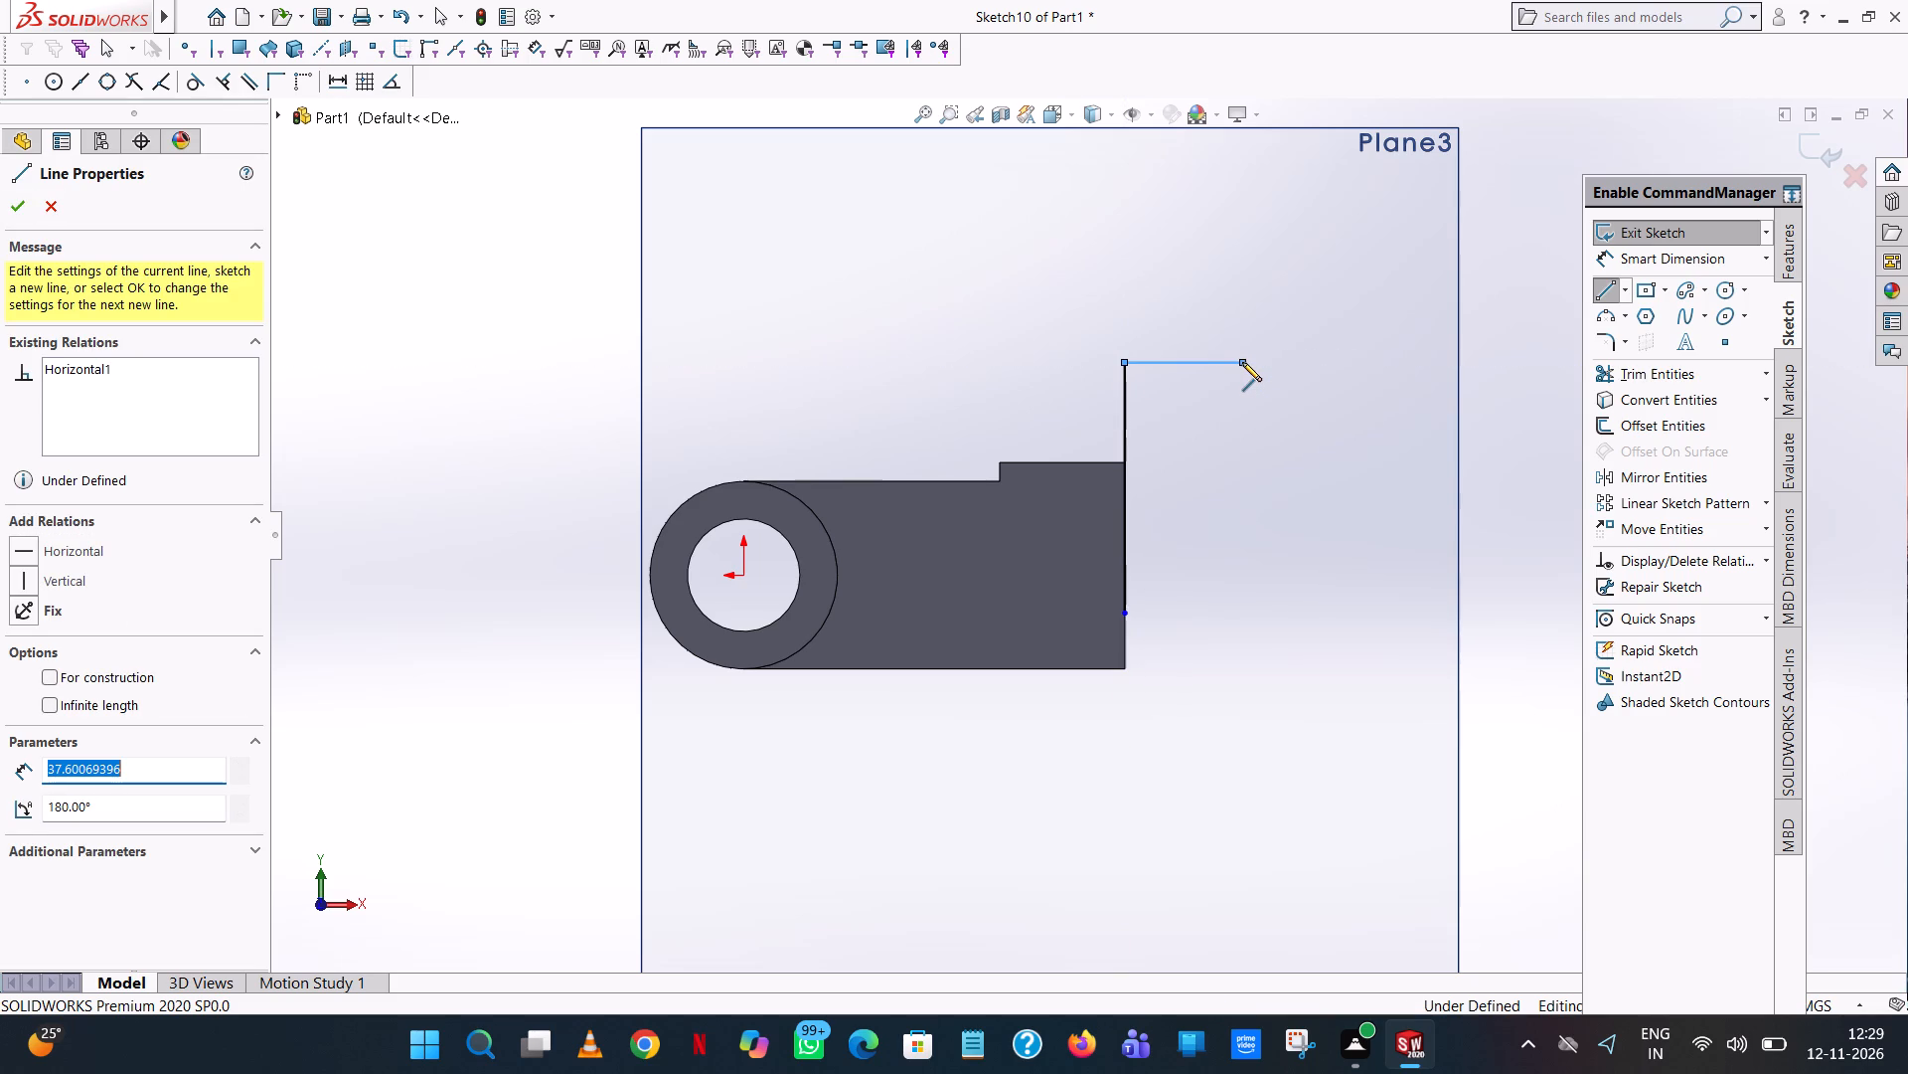
type("18")
key("Return")
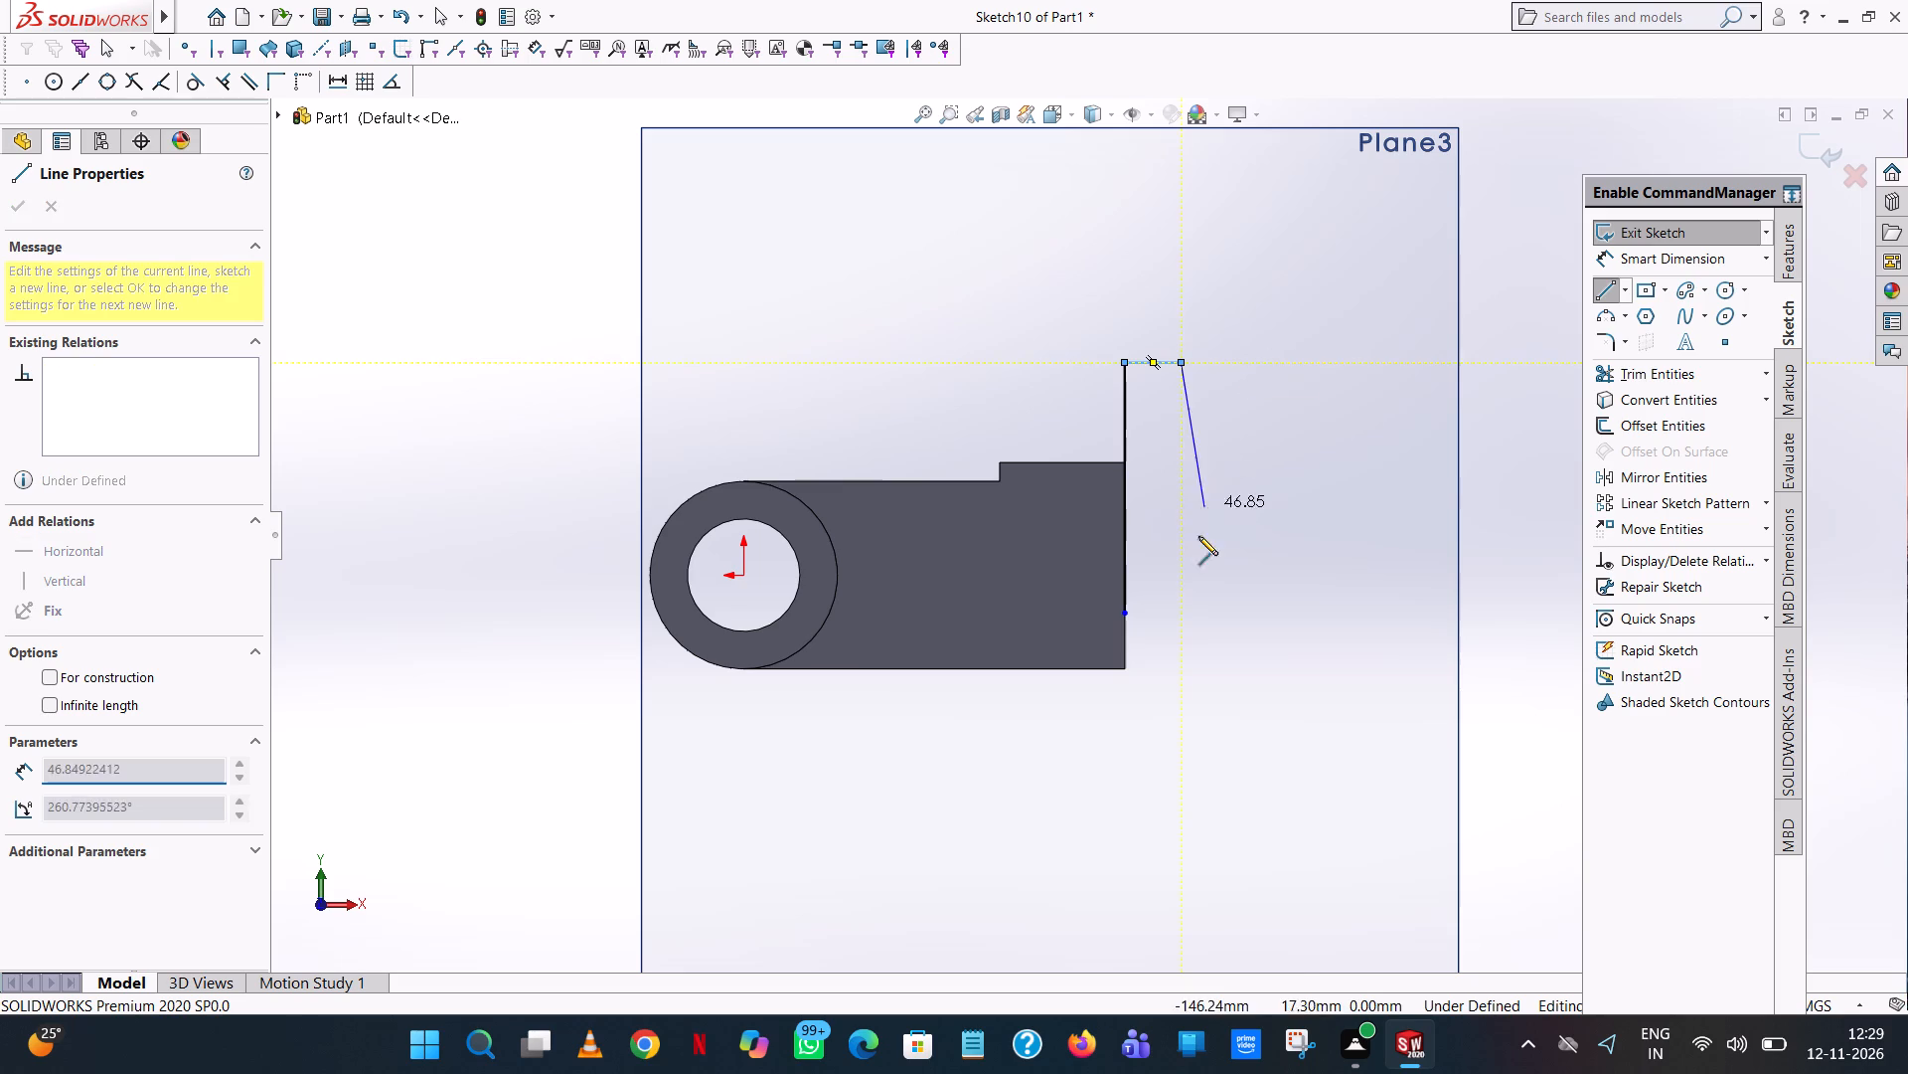
left_click(1178, 612)
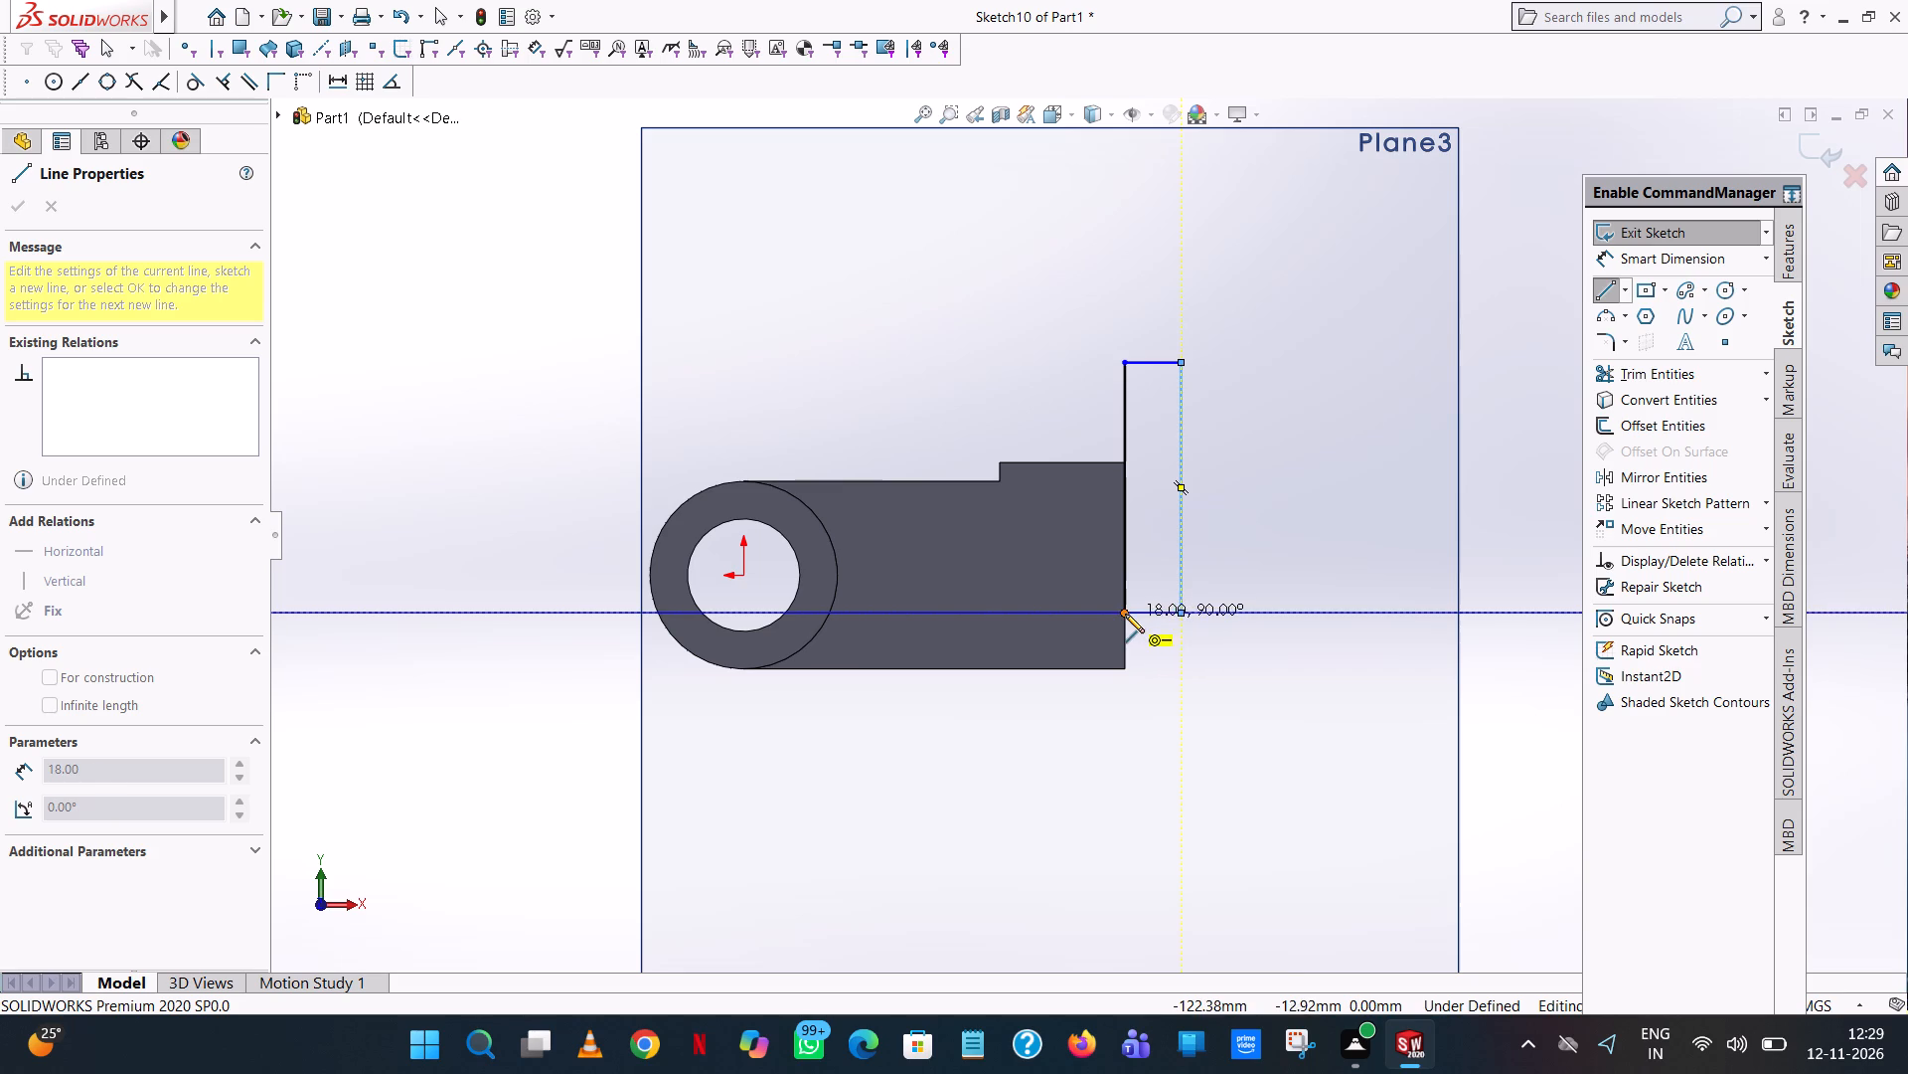
left_click(1125, 614)
right_click(1125, 614)
left_click(1200, 633)
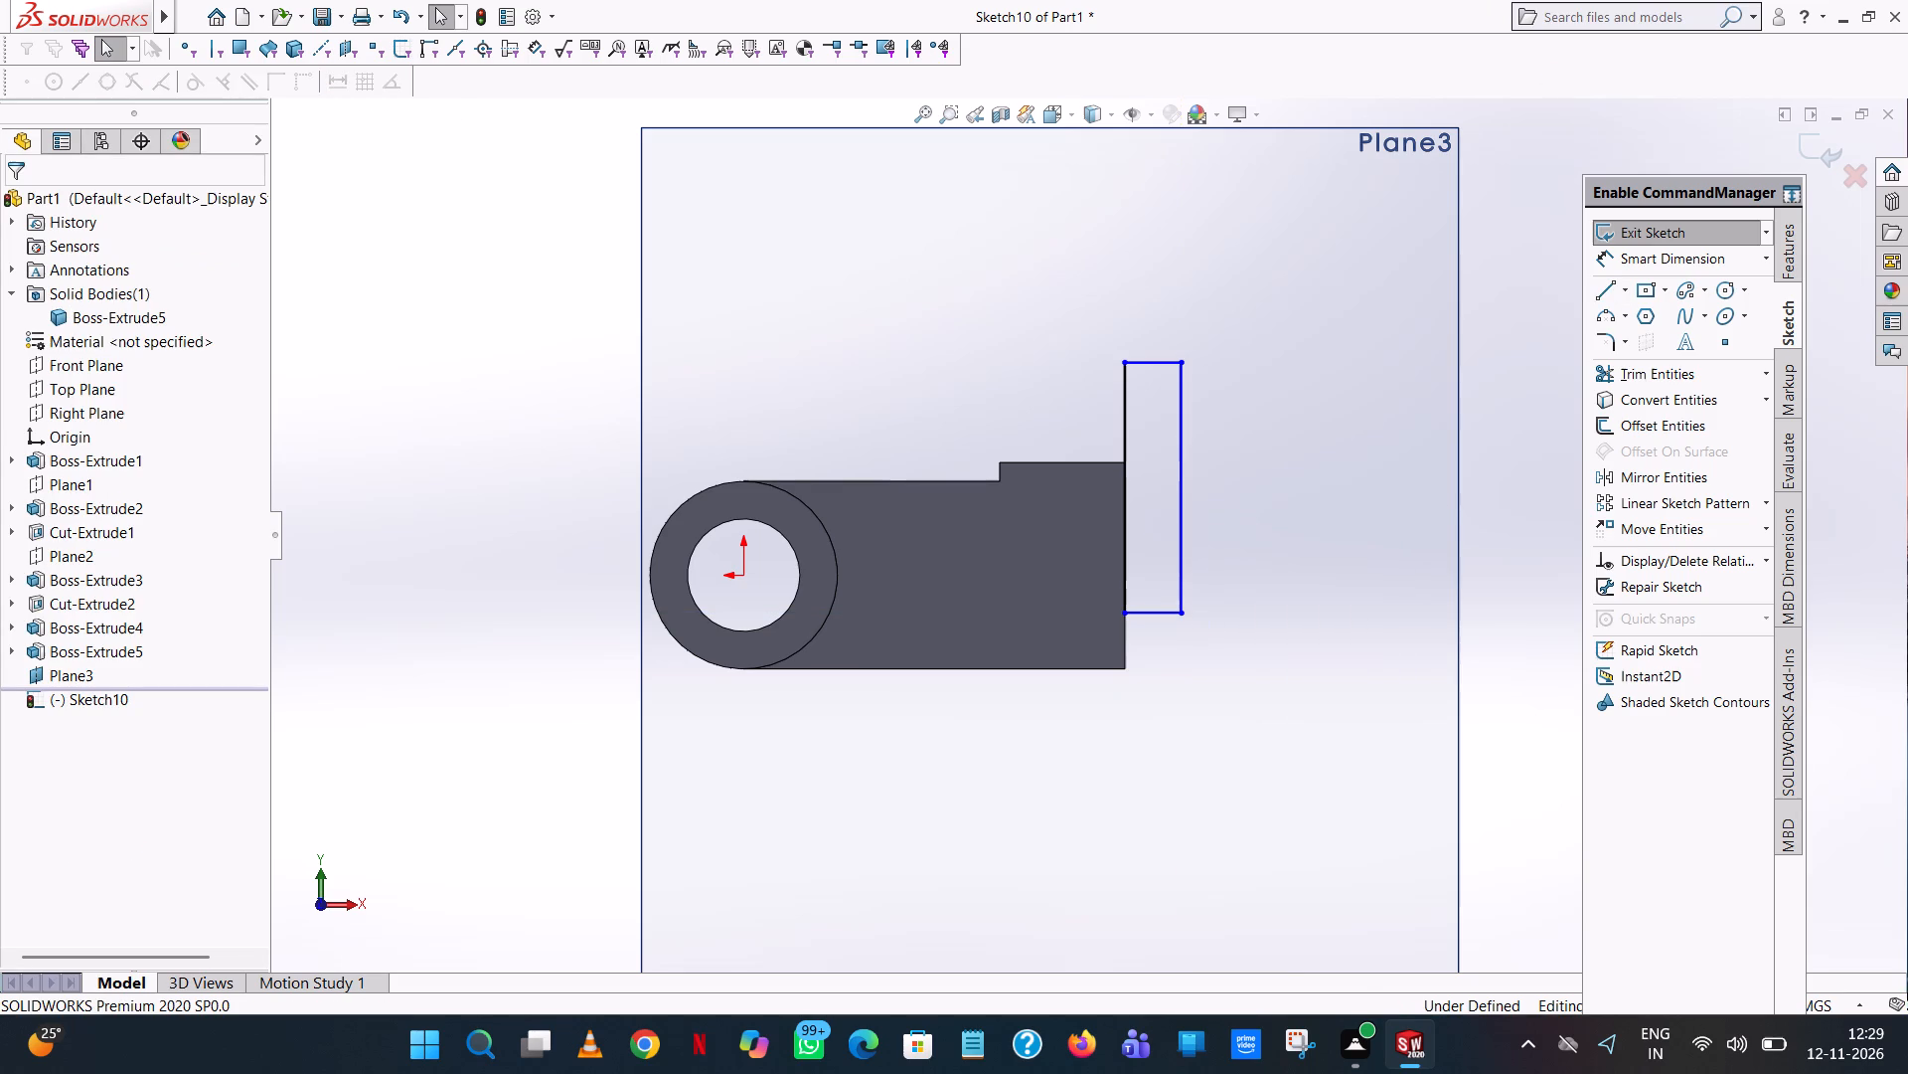
Dimension the rectangle's height along its outer side and its width along its bottom edge, accepting the drawn sizes.
left_click(1663, 255)
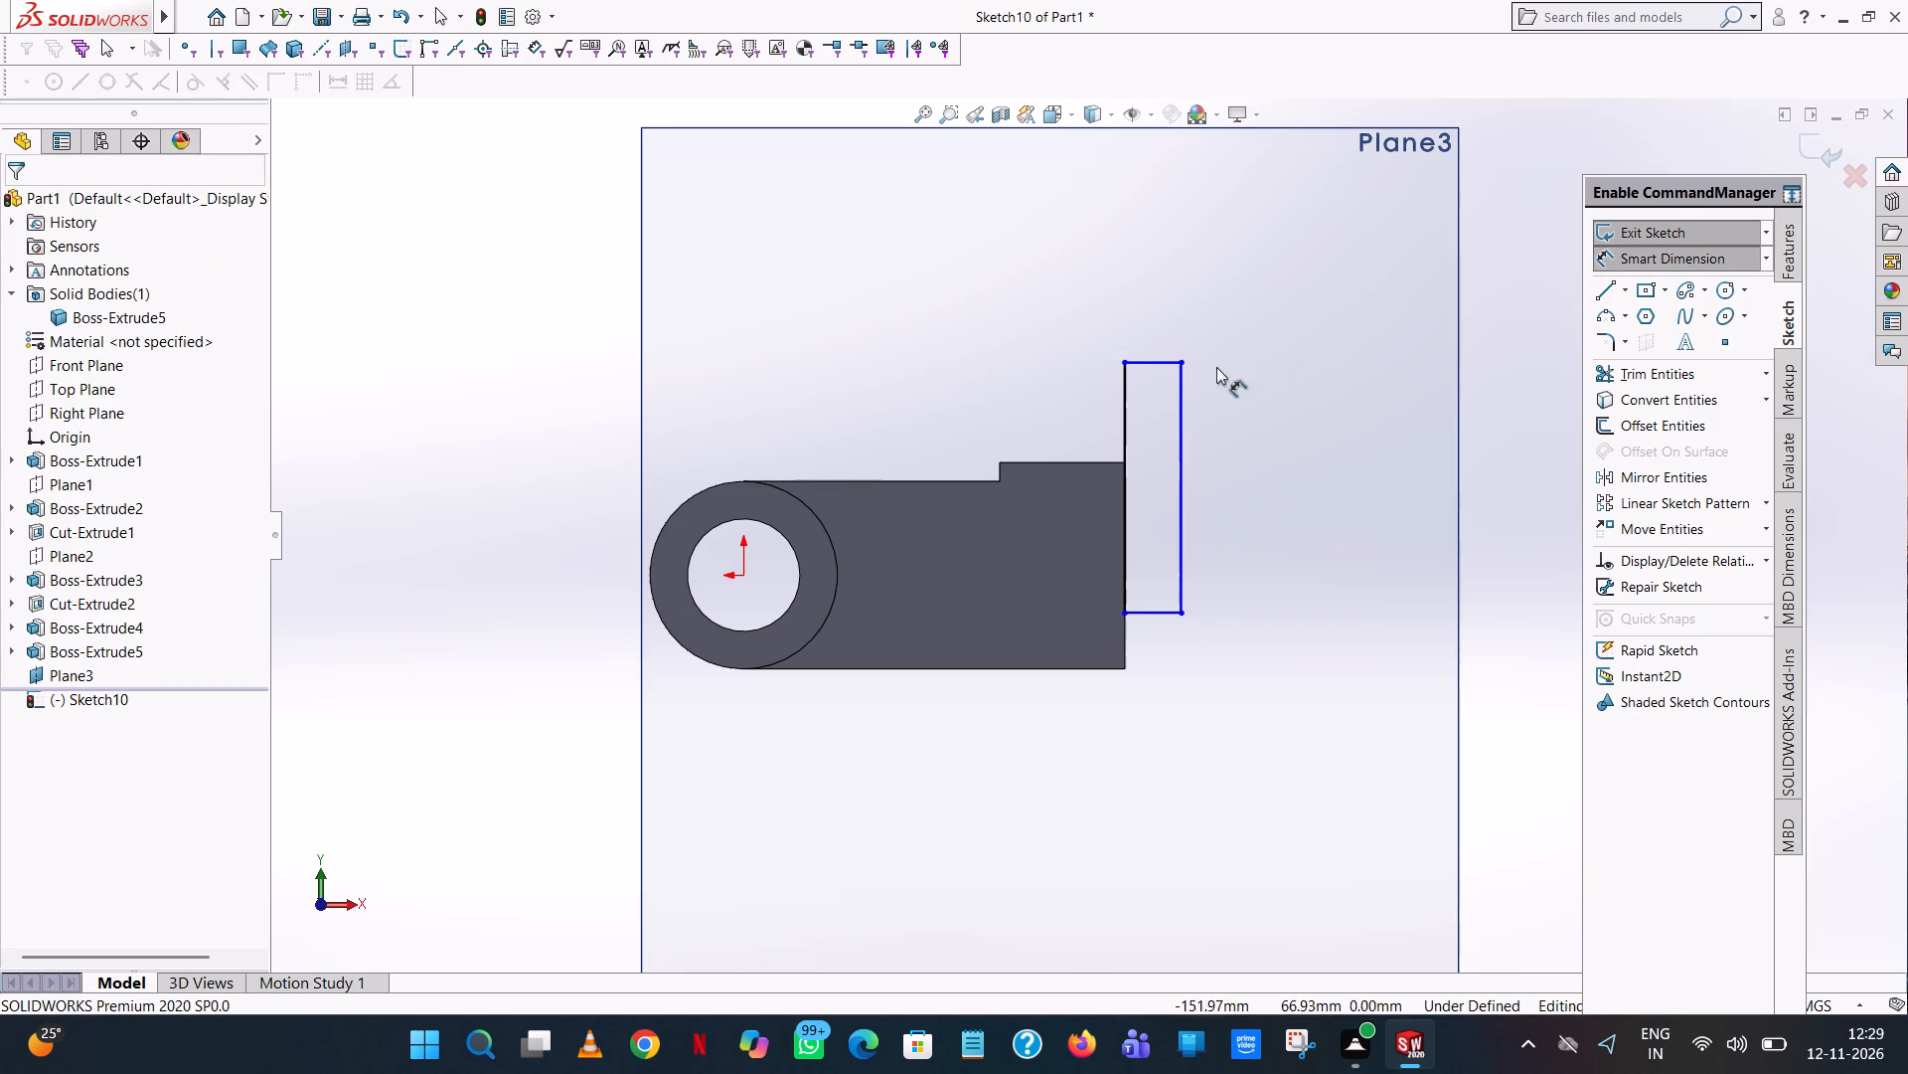
left_click(1187, 406)
left_click(1342, 419)
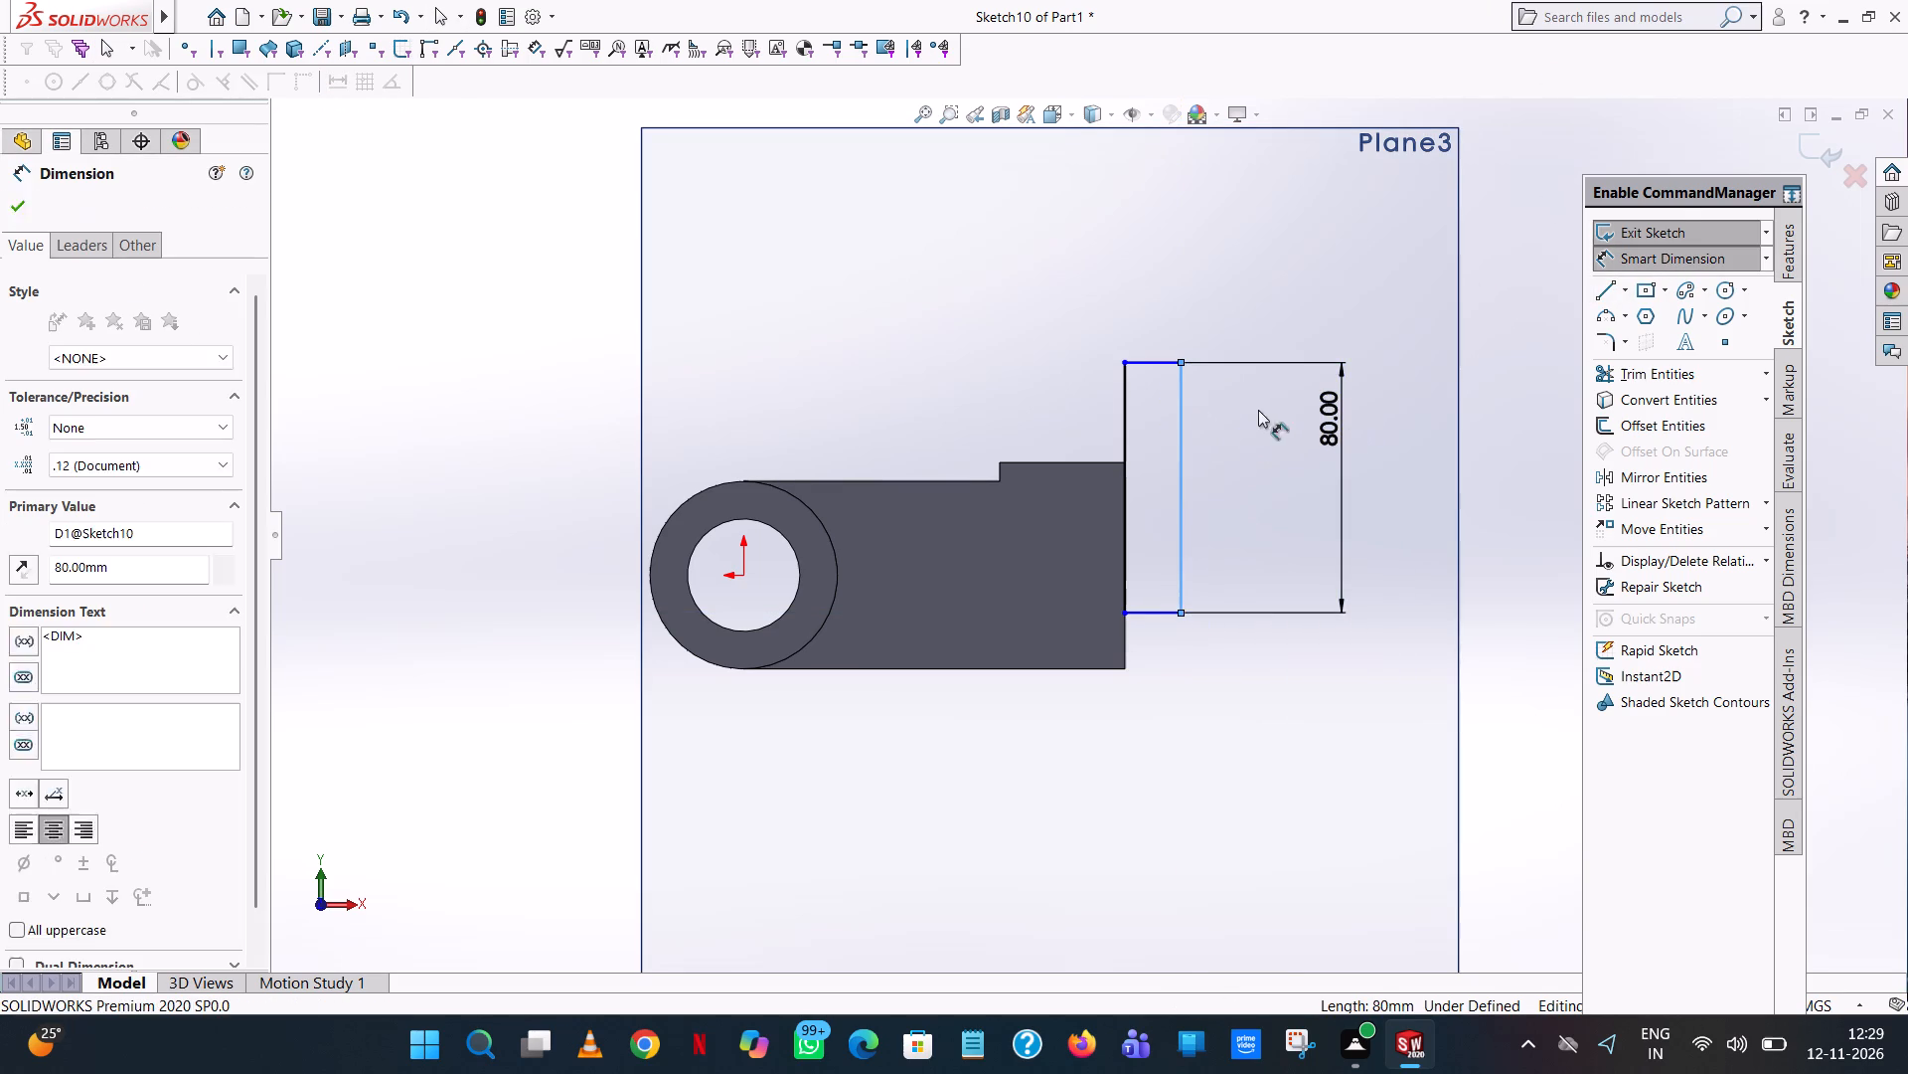
left_click(1256, 393)
left_click(1261, 281)
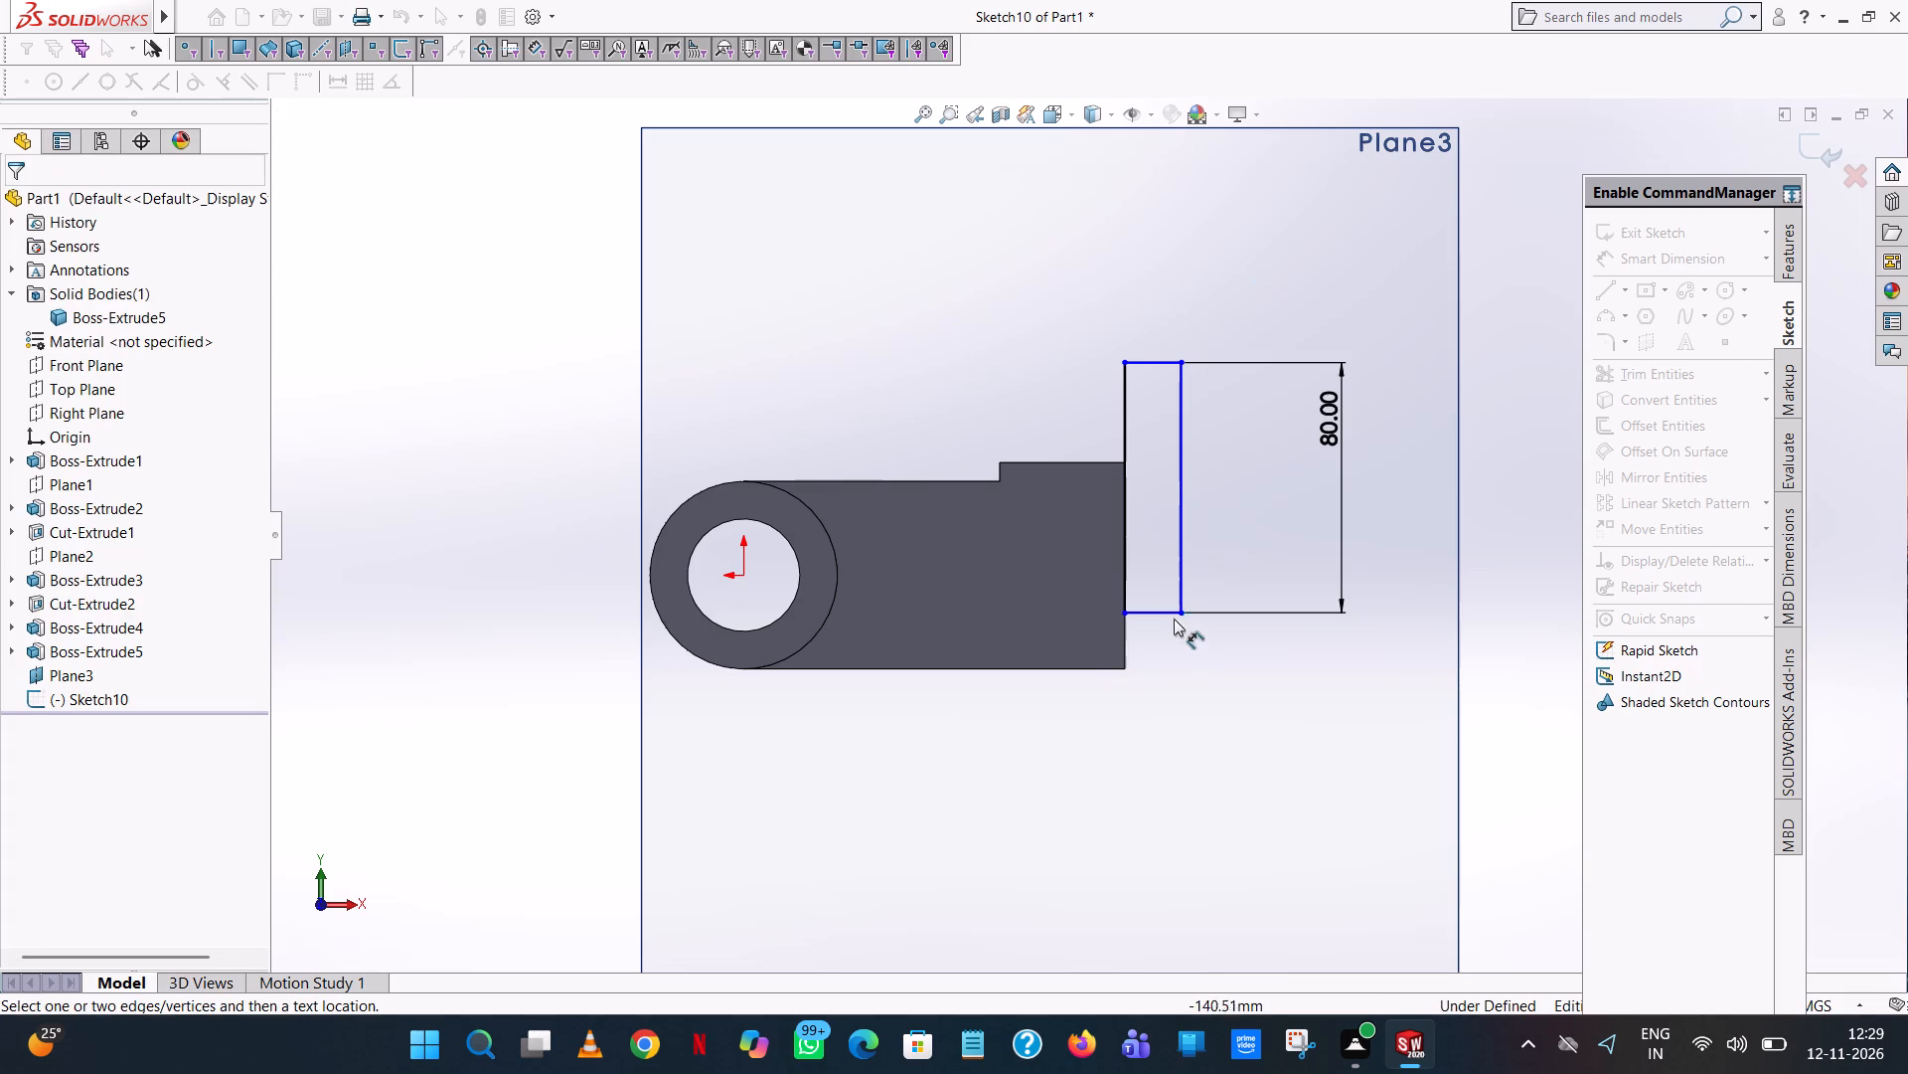
left_click(1168, 615)
left_click(1187, 756)
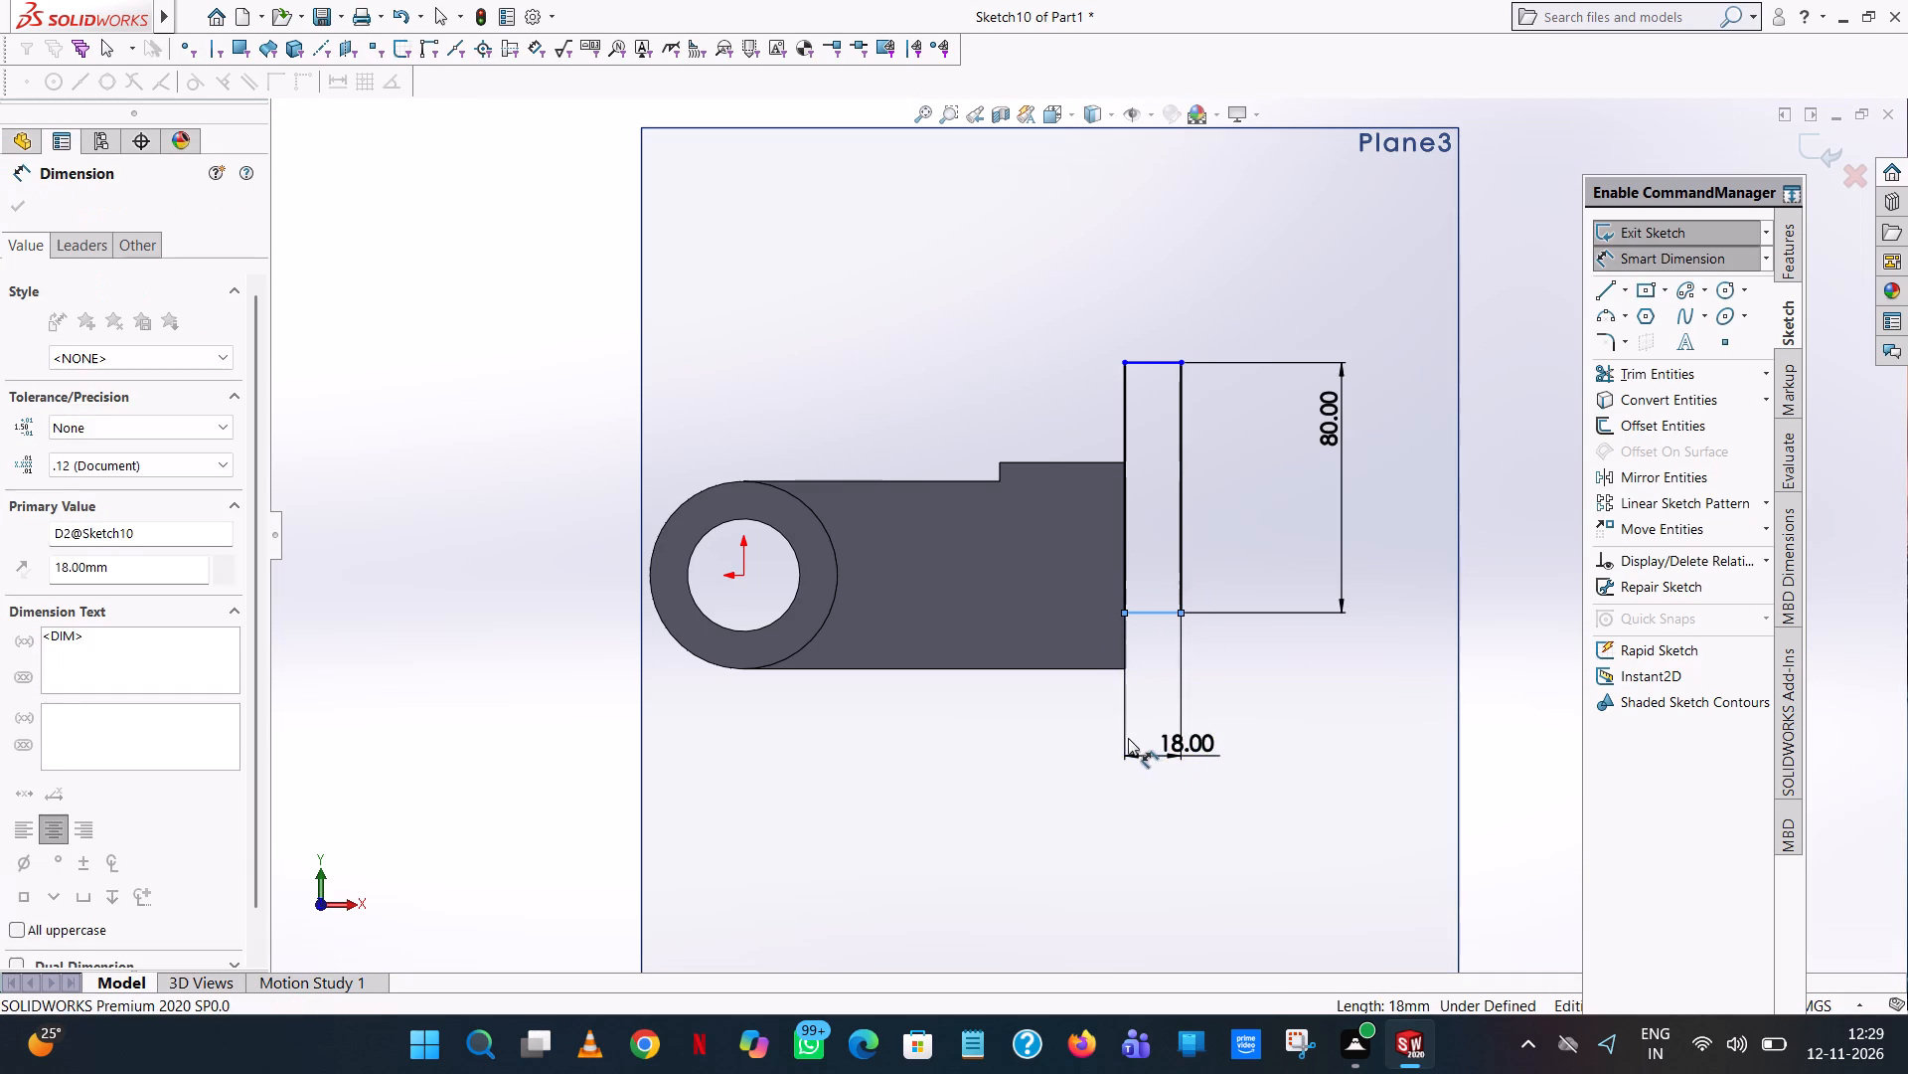
left_click(1104, 729)
left_click(1323, 678)
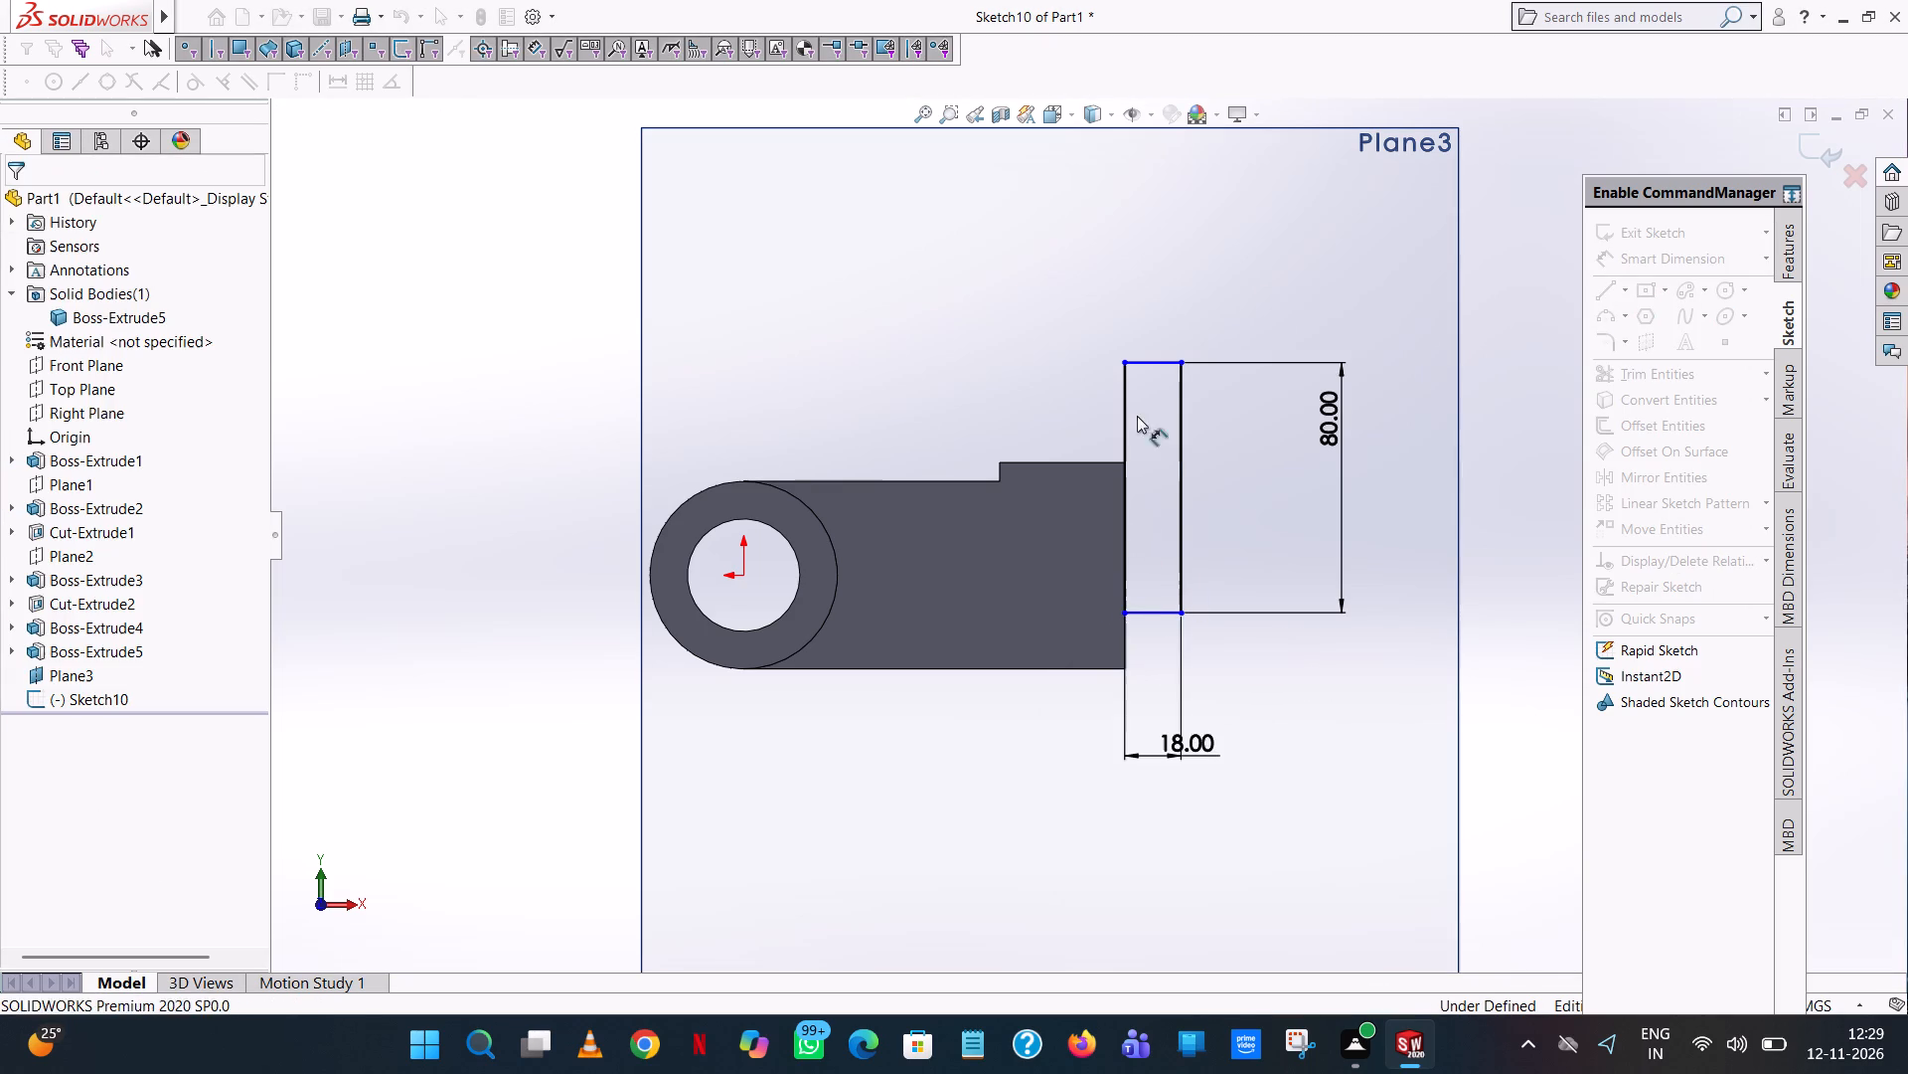
Dimension the vertical distance from the rectangle's top edge to the origin, accepting the drawn distance.
left_click(1144, 360)
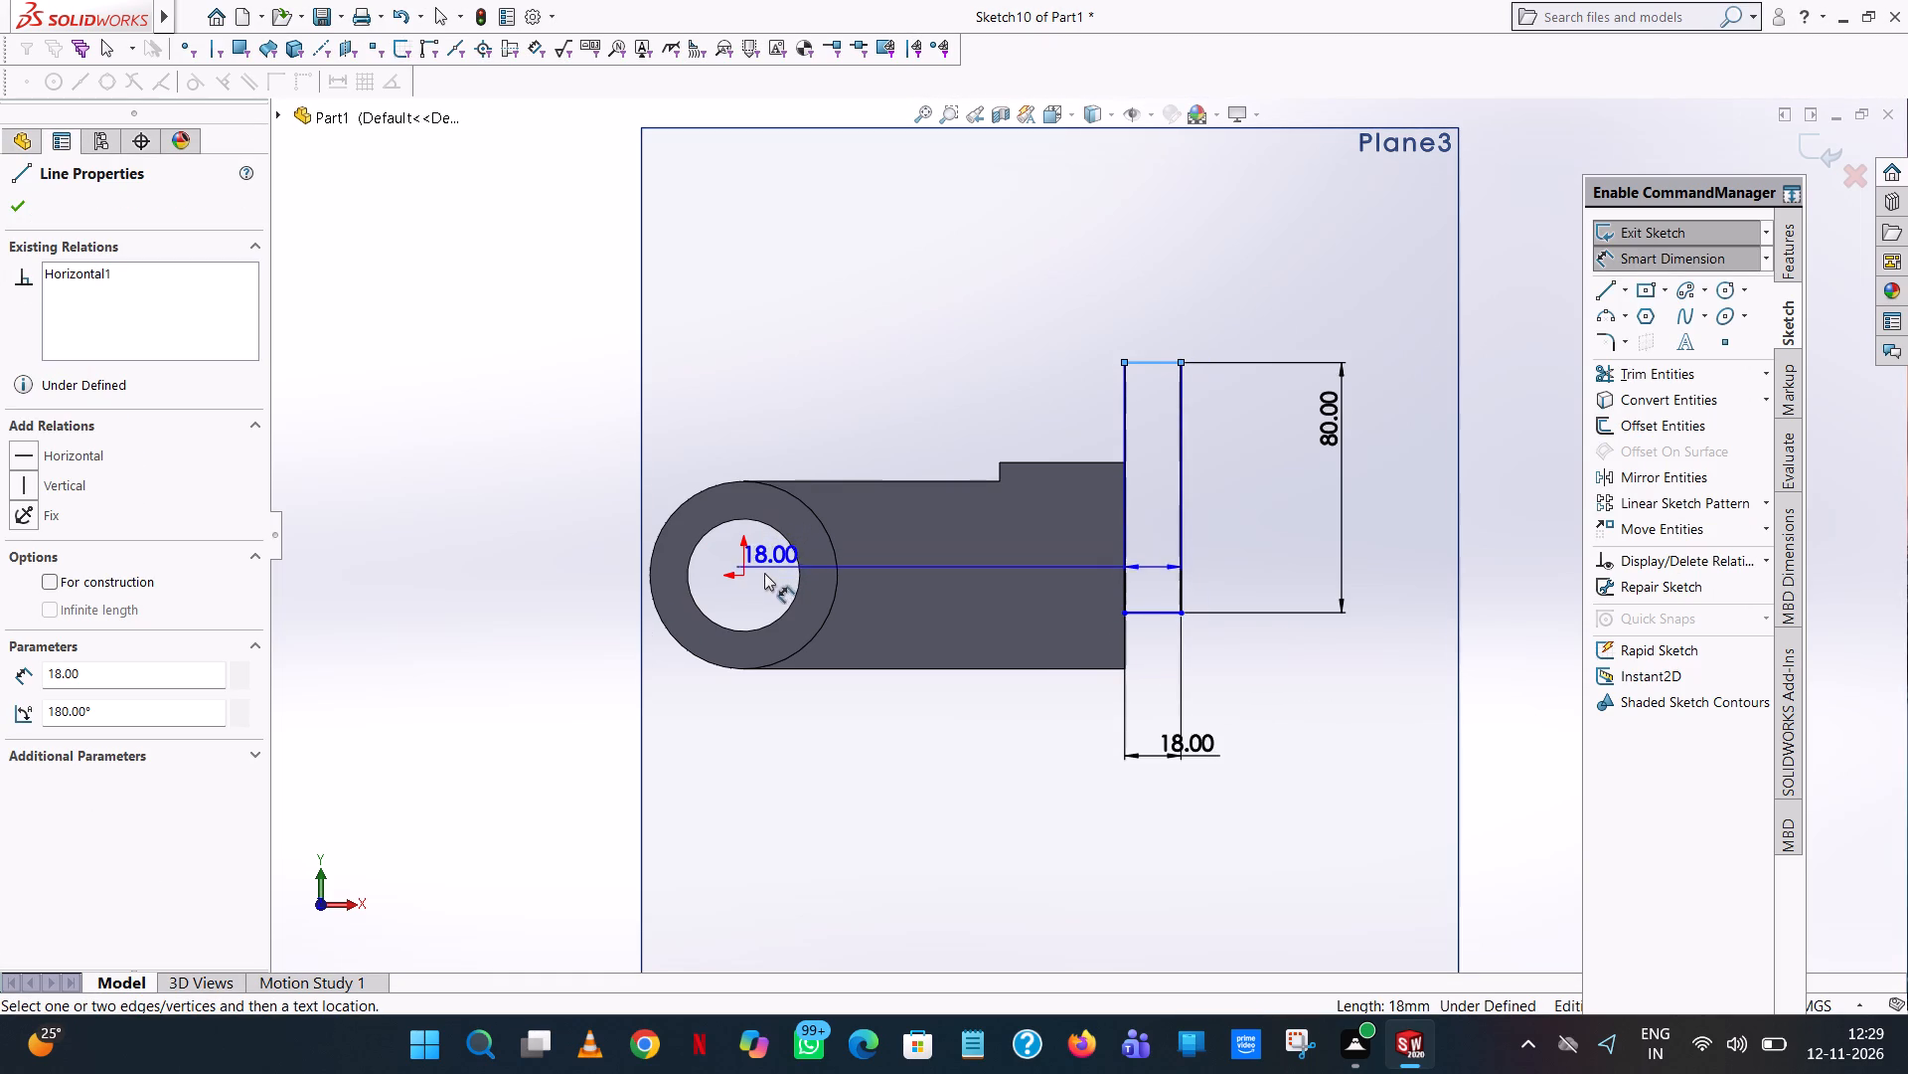
left_click(745, 579)
left_click(1260, 532)
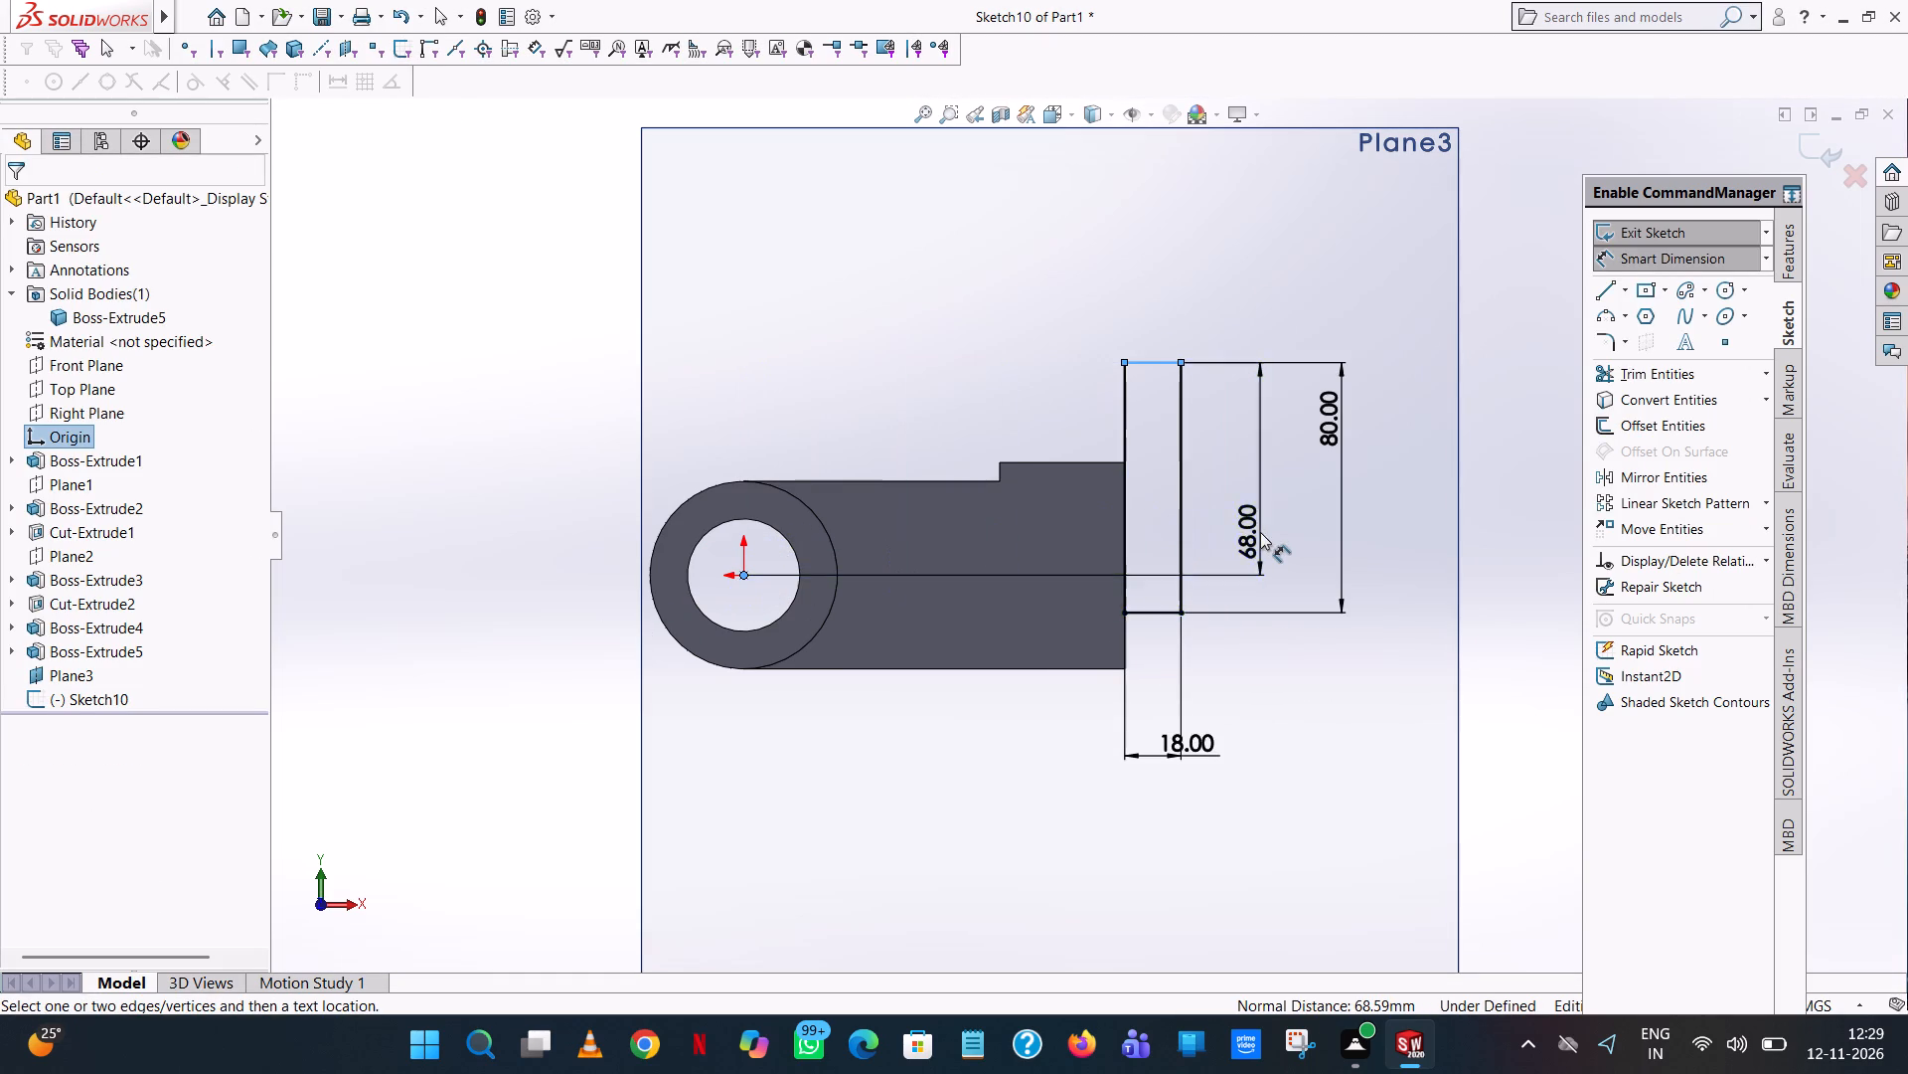
left_click(1171, 502)
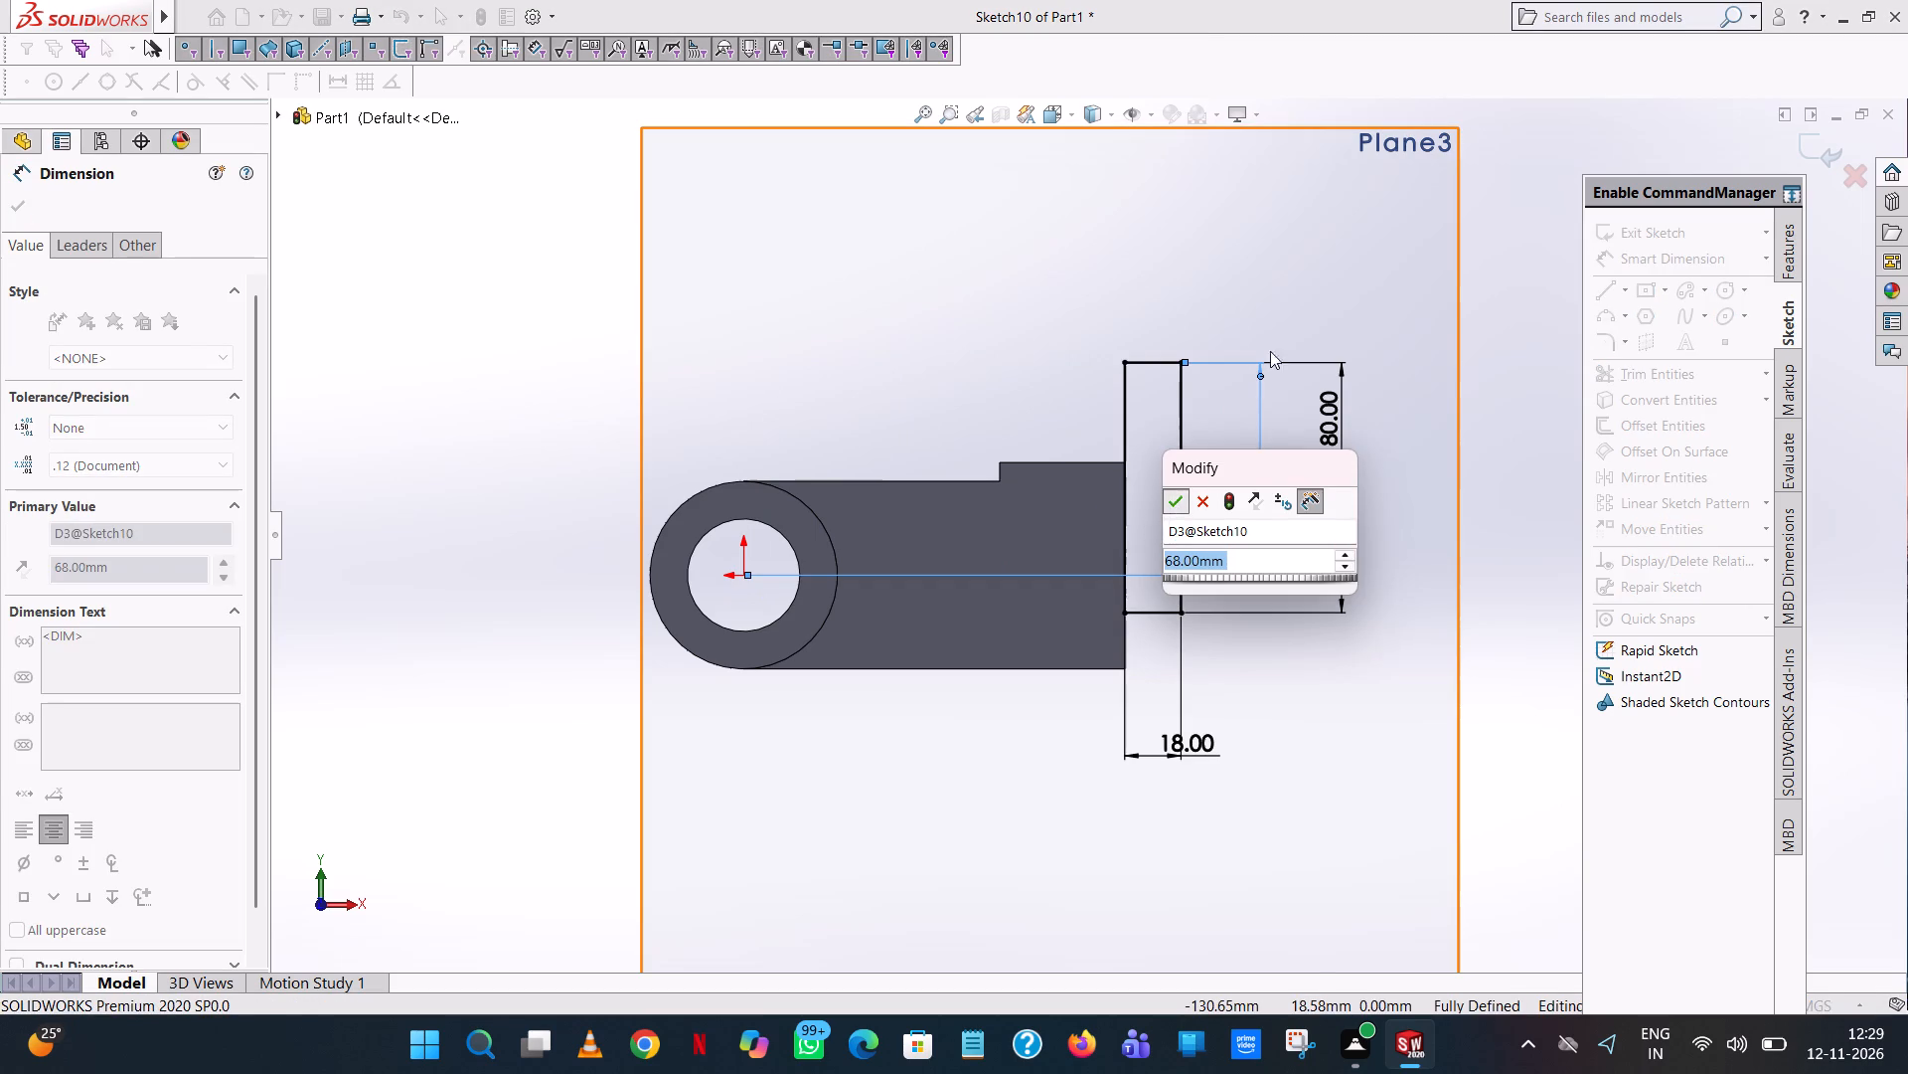
left_click(1313, 282)
Extrude the 18 by 80 mm rectangle 92 mm with a Mid Plane end condition, merged with the arm.
middle_click_drag(1313, 290, 1490, 416)
scroll(1313, 292, "up", 1)
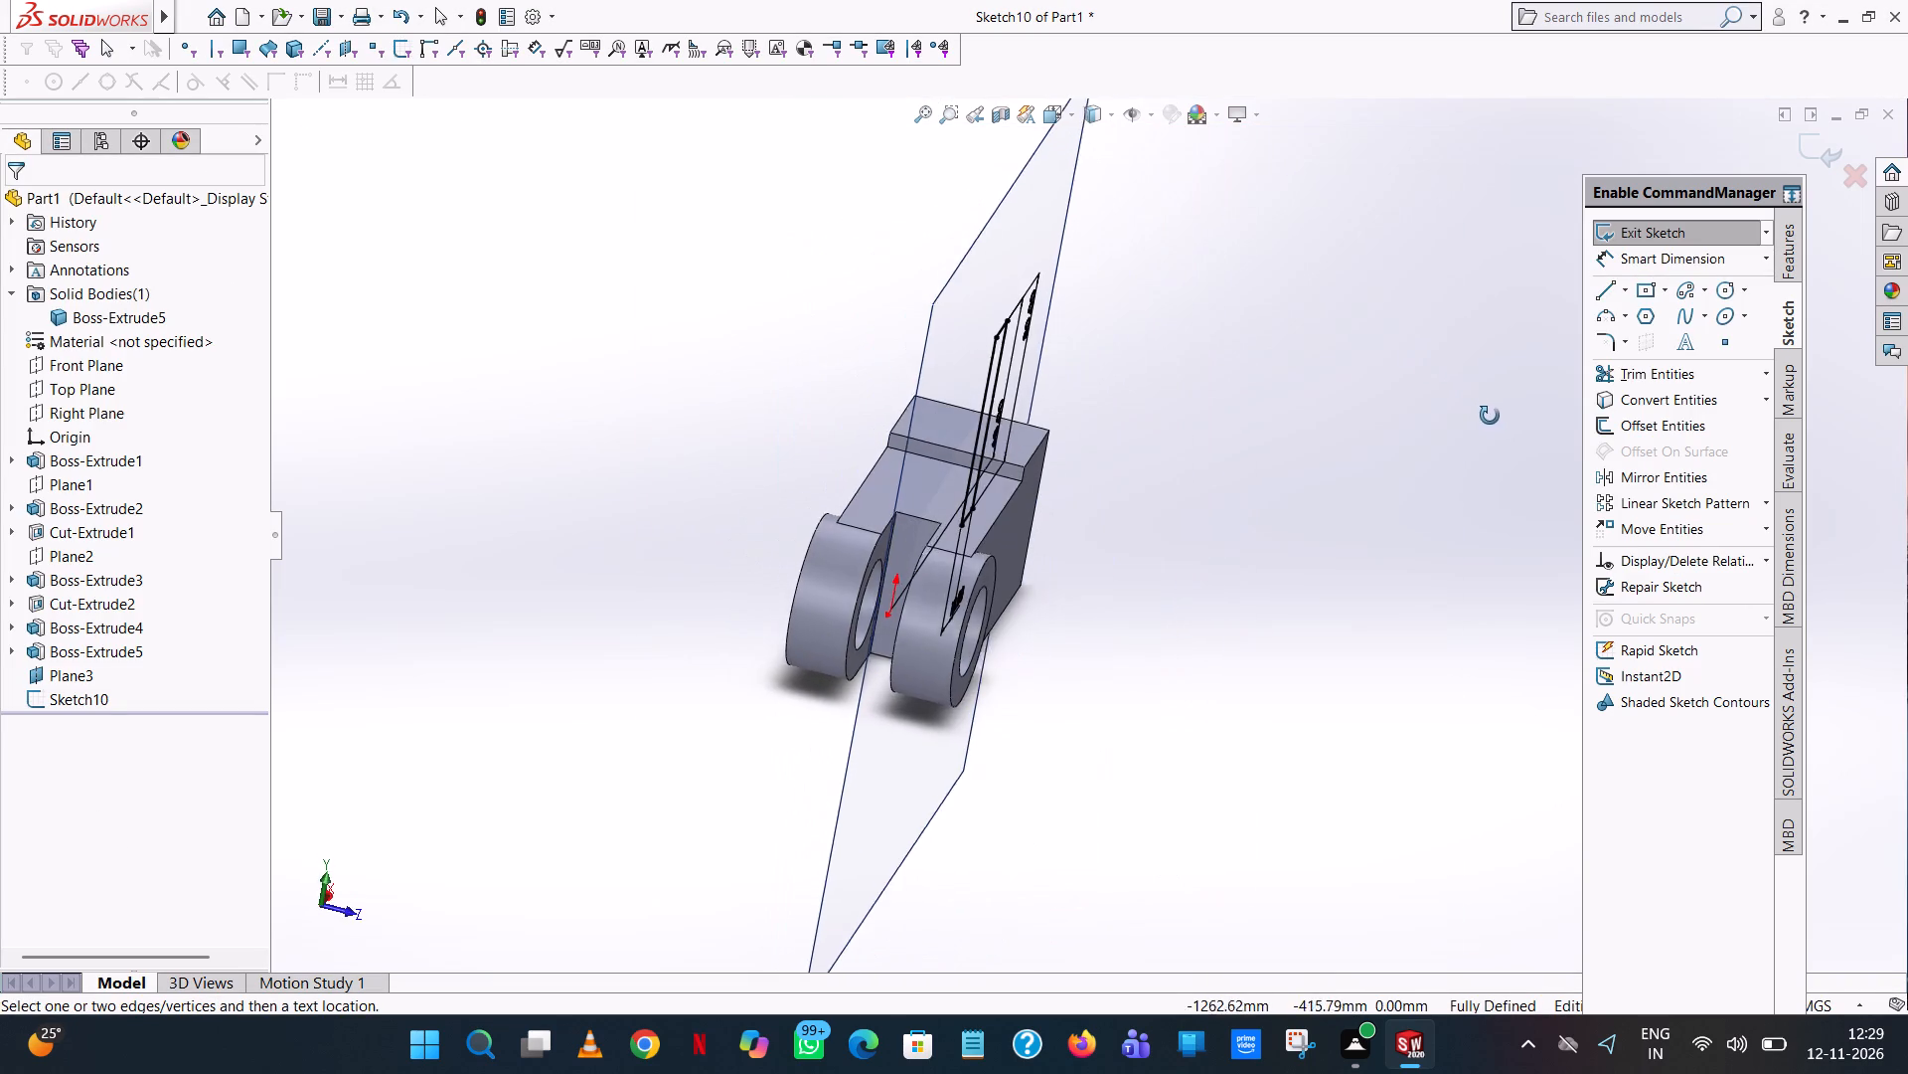
middle_click_drag(1490, 416, 1517, 350)
left_click(1799, 240)
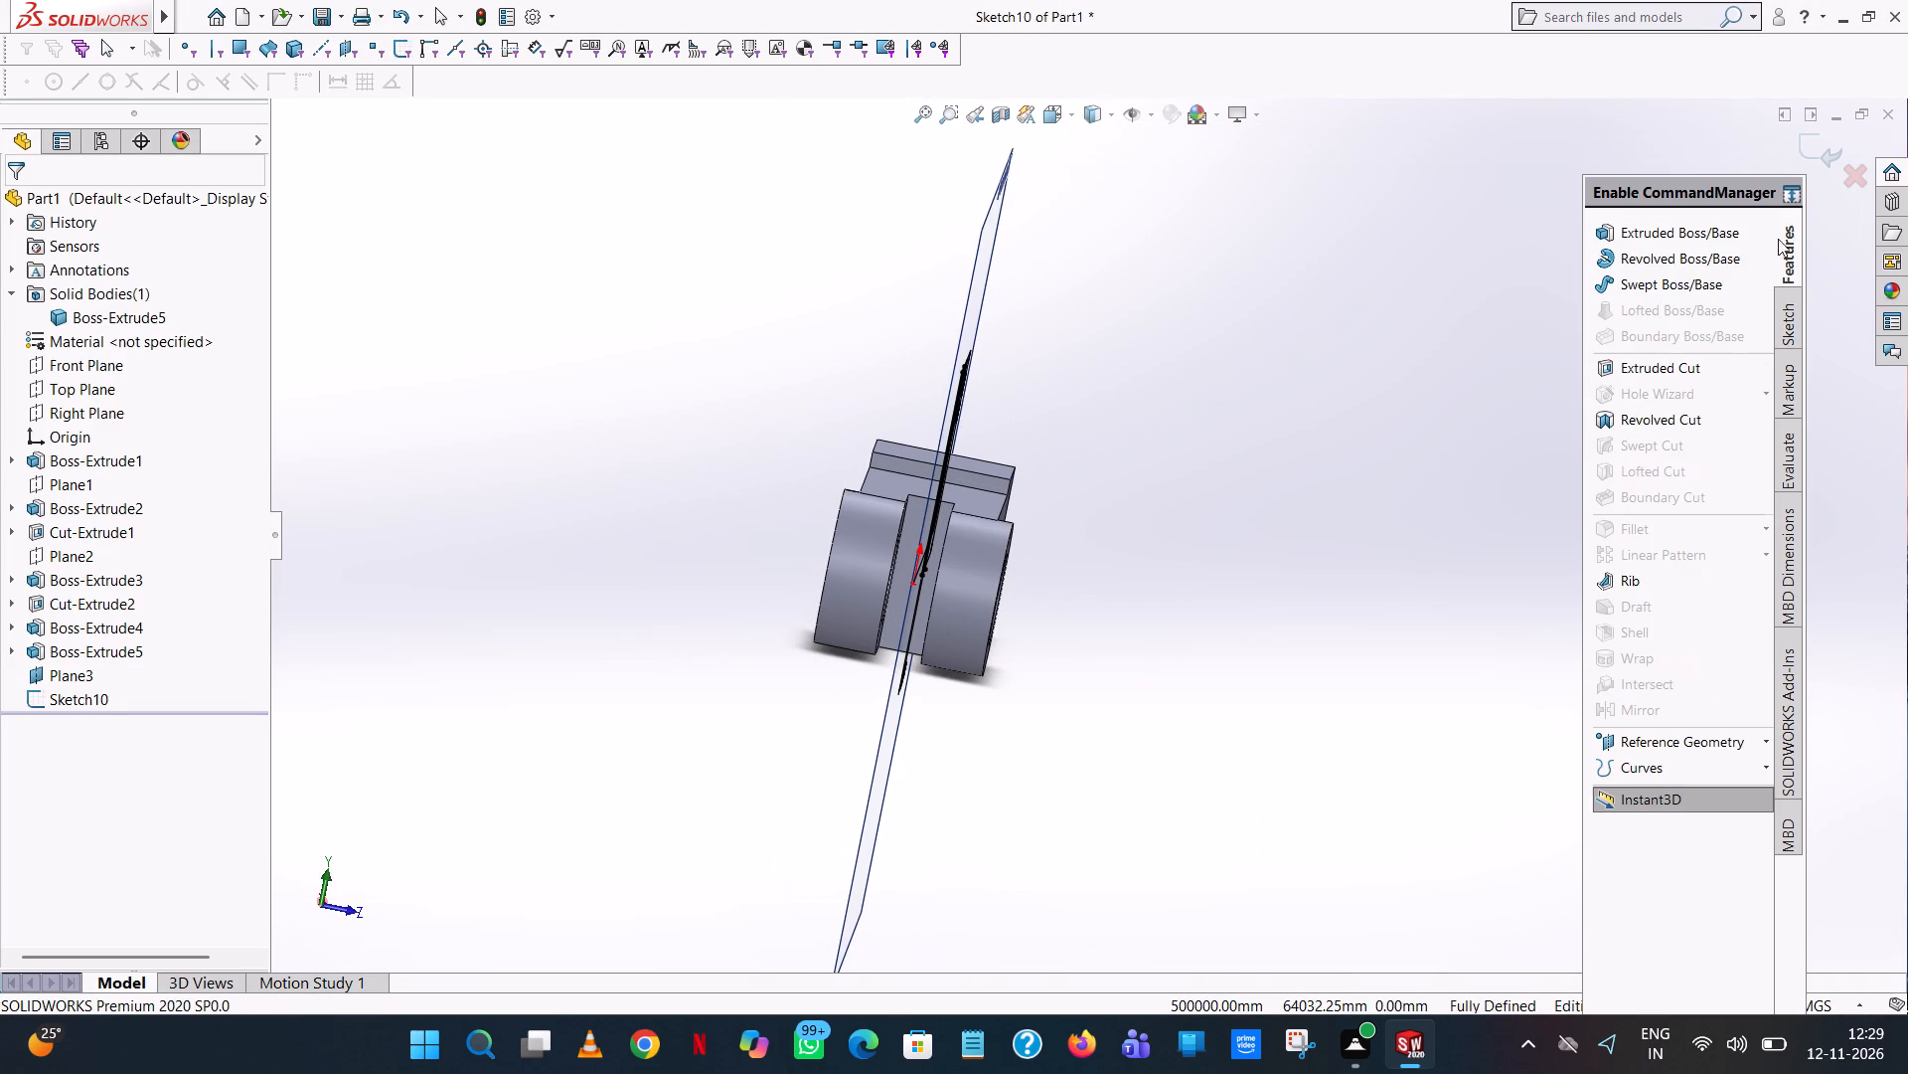
left_click(1663, 227)
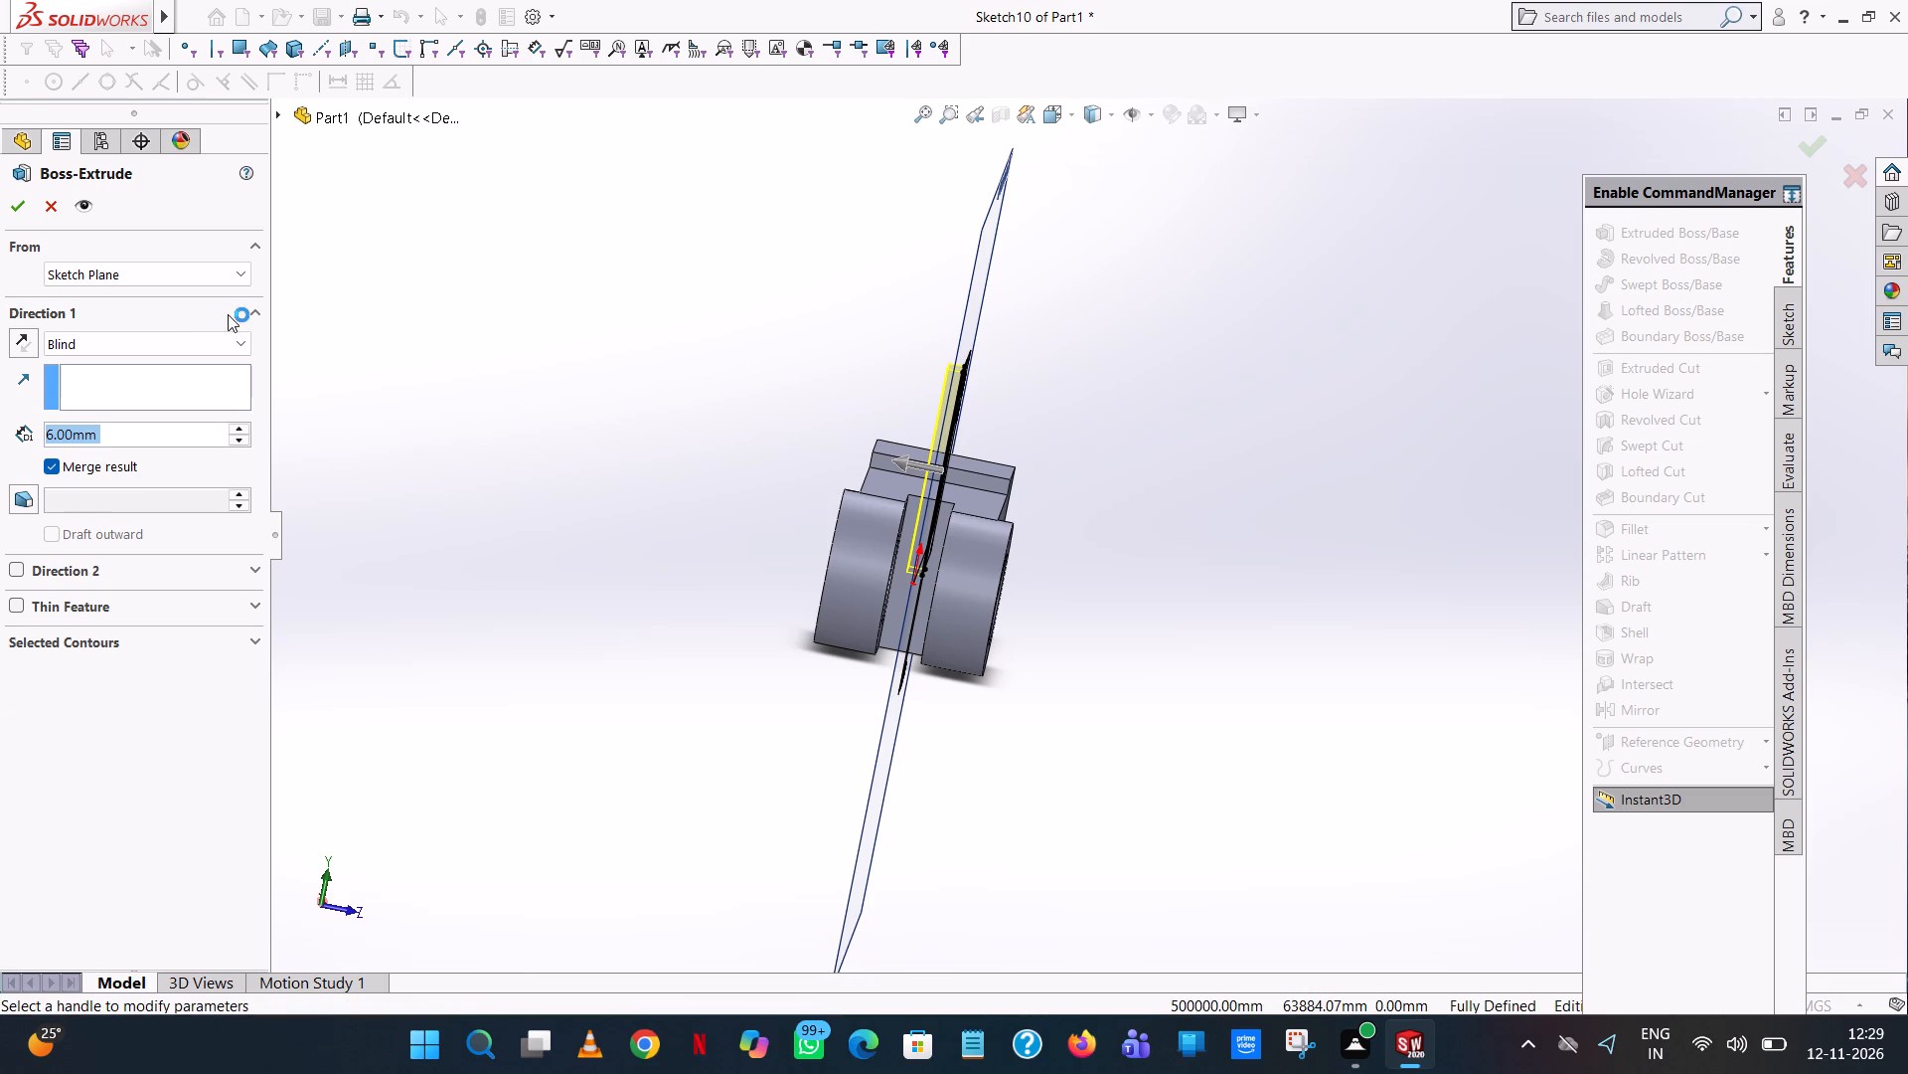
left_click(201, 328)
left_click(195, 332)
left_click(48, 468)
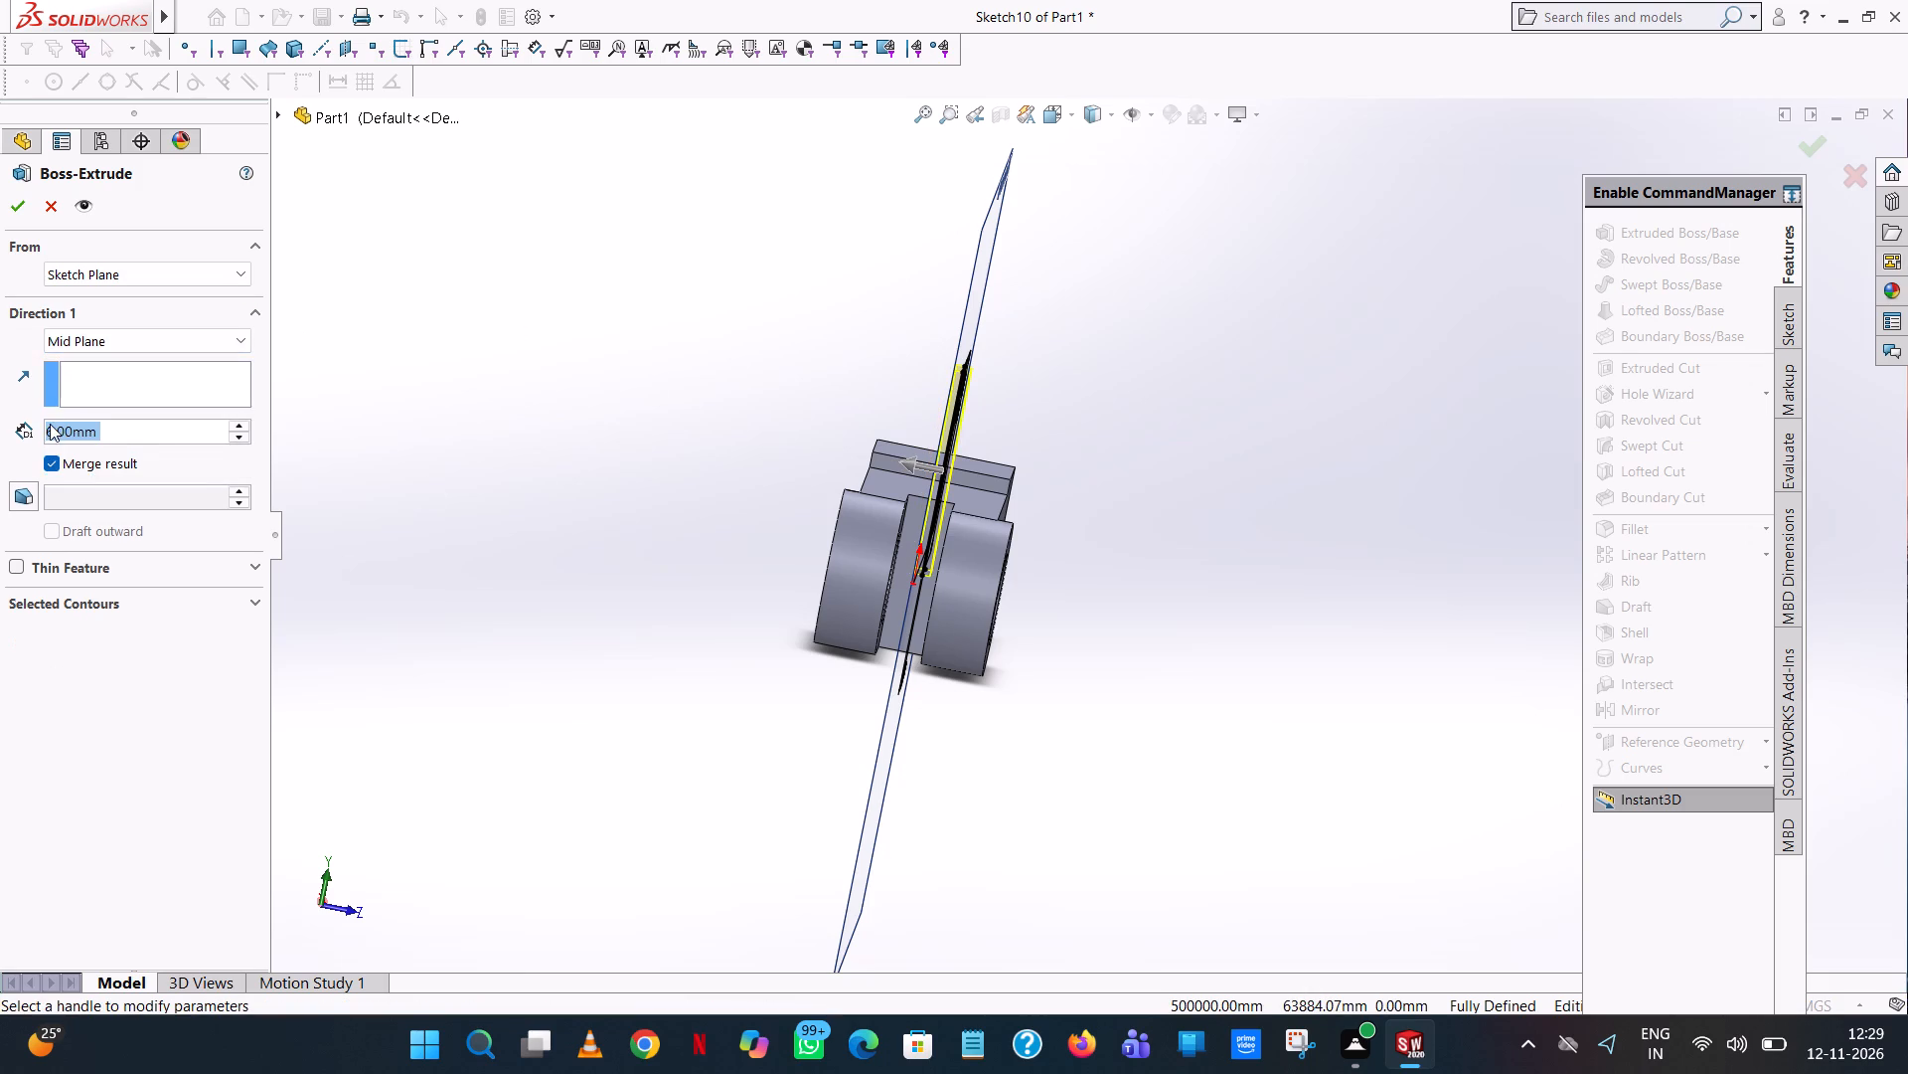
type("92")
key("Return")
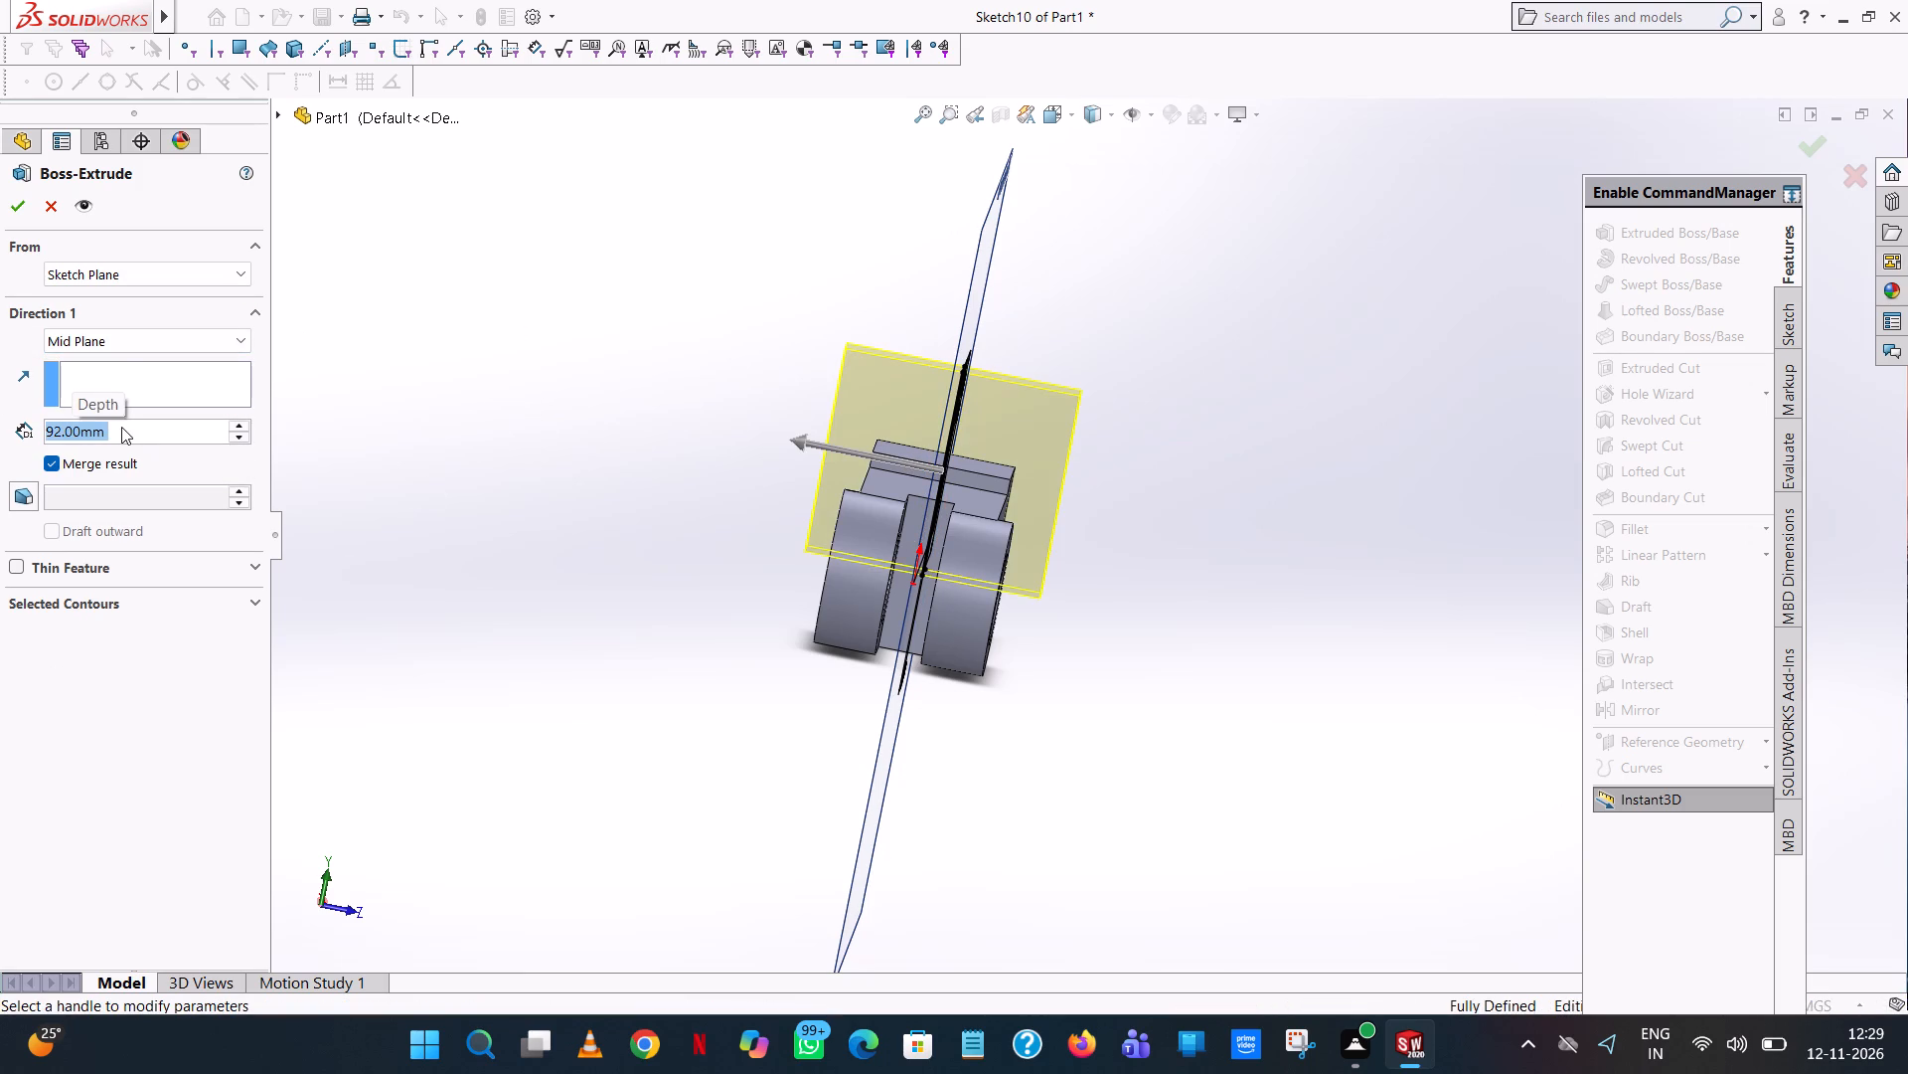
left_click(5, 207)
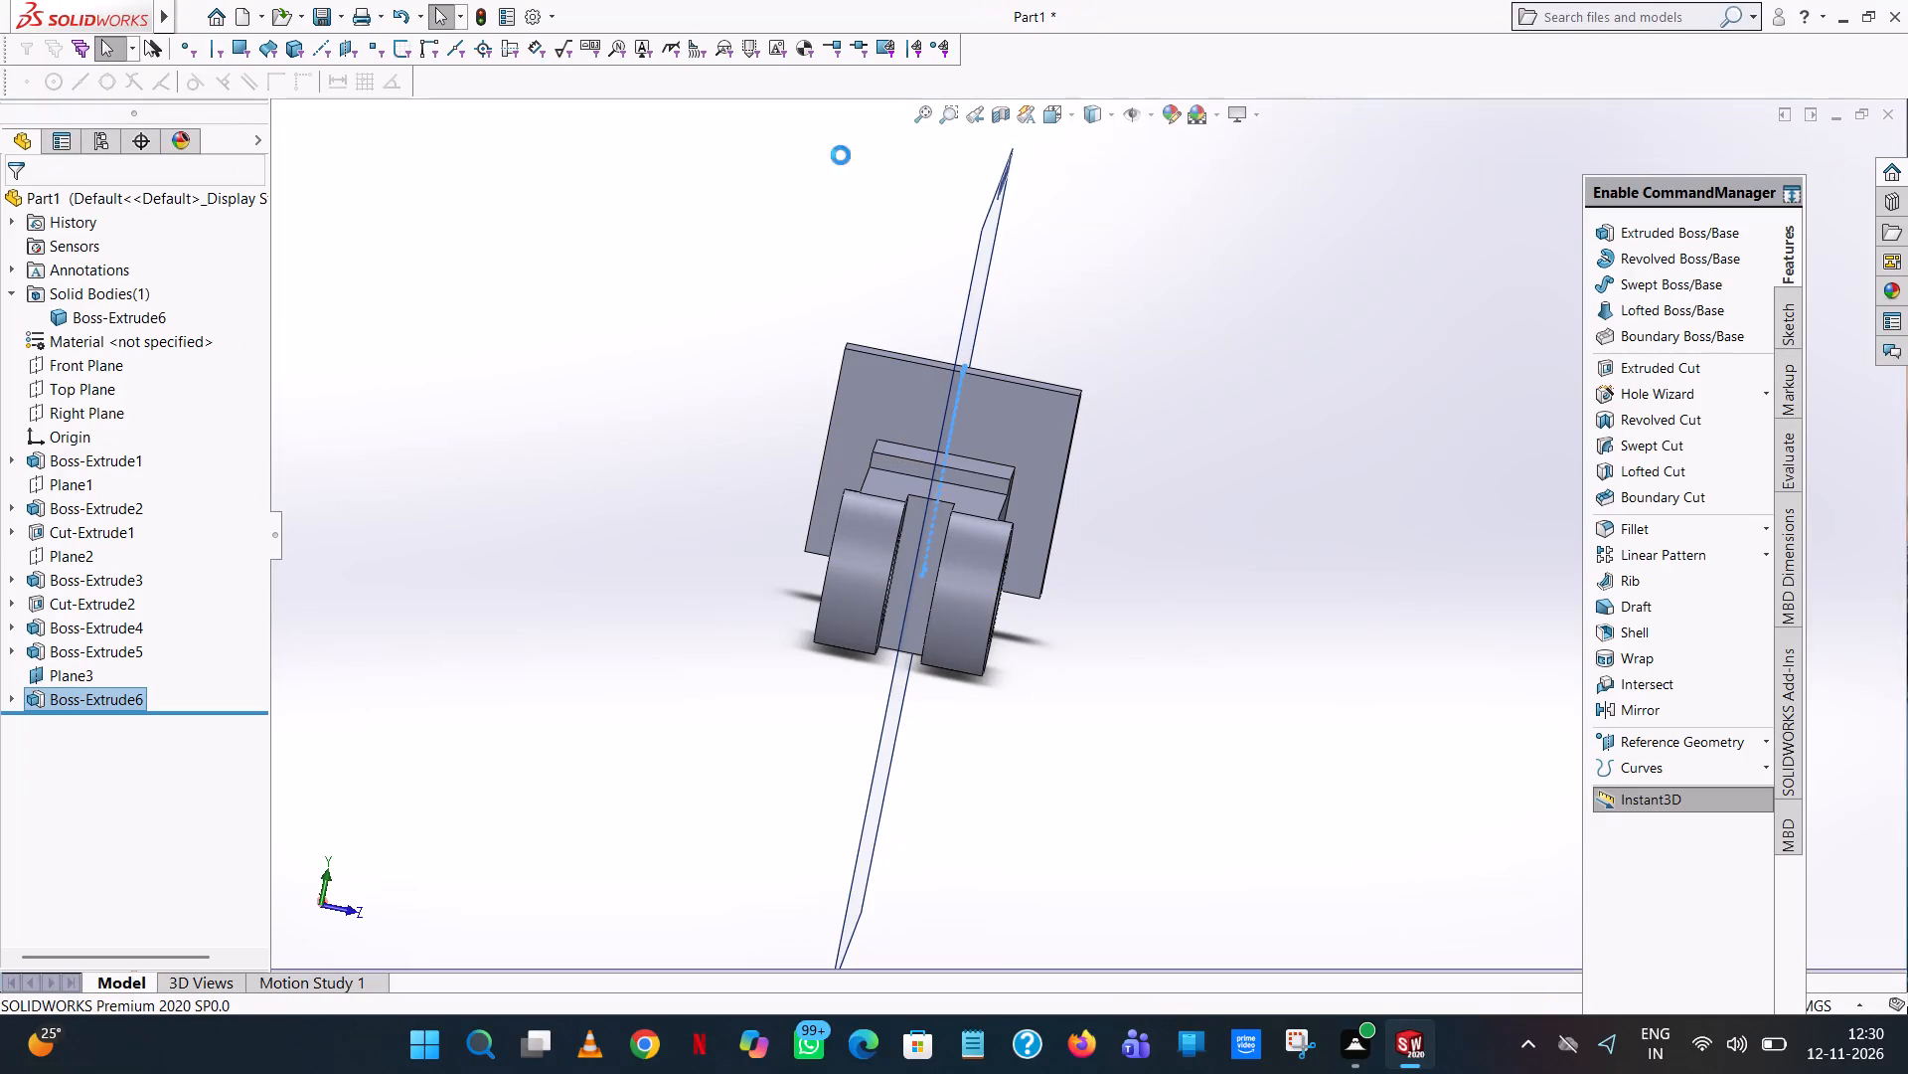
Hide the mid-slot reference plane, Plane3.
left_click(1173, 334)
middle_click_drag(1155, 338, 1102, 502)
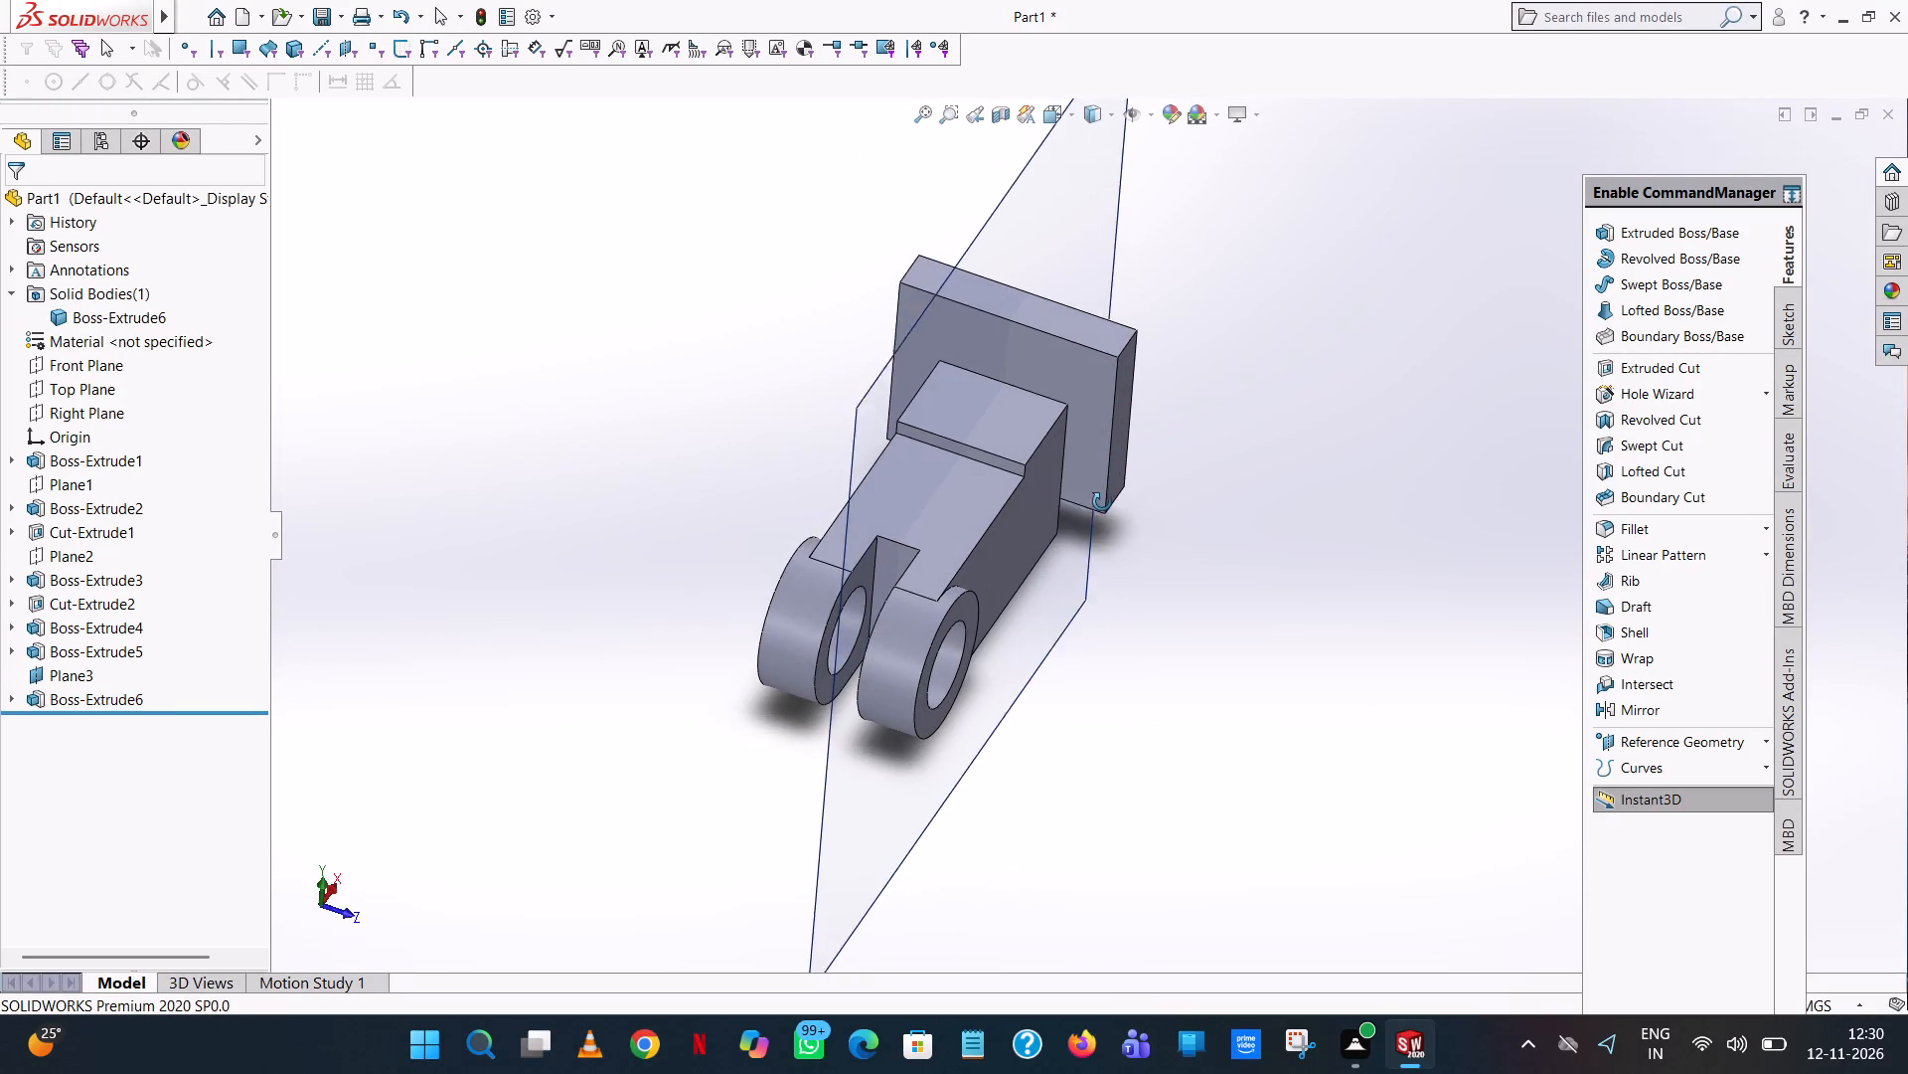
middle_click_drag(1102, 502, 1098, 528)
left_click(78, 669)
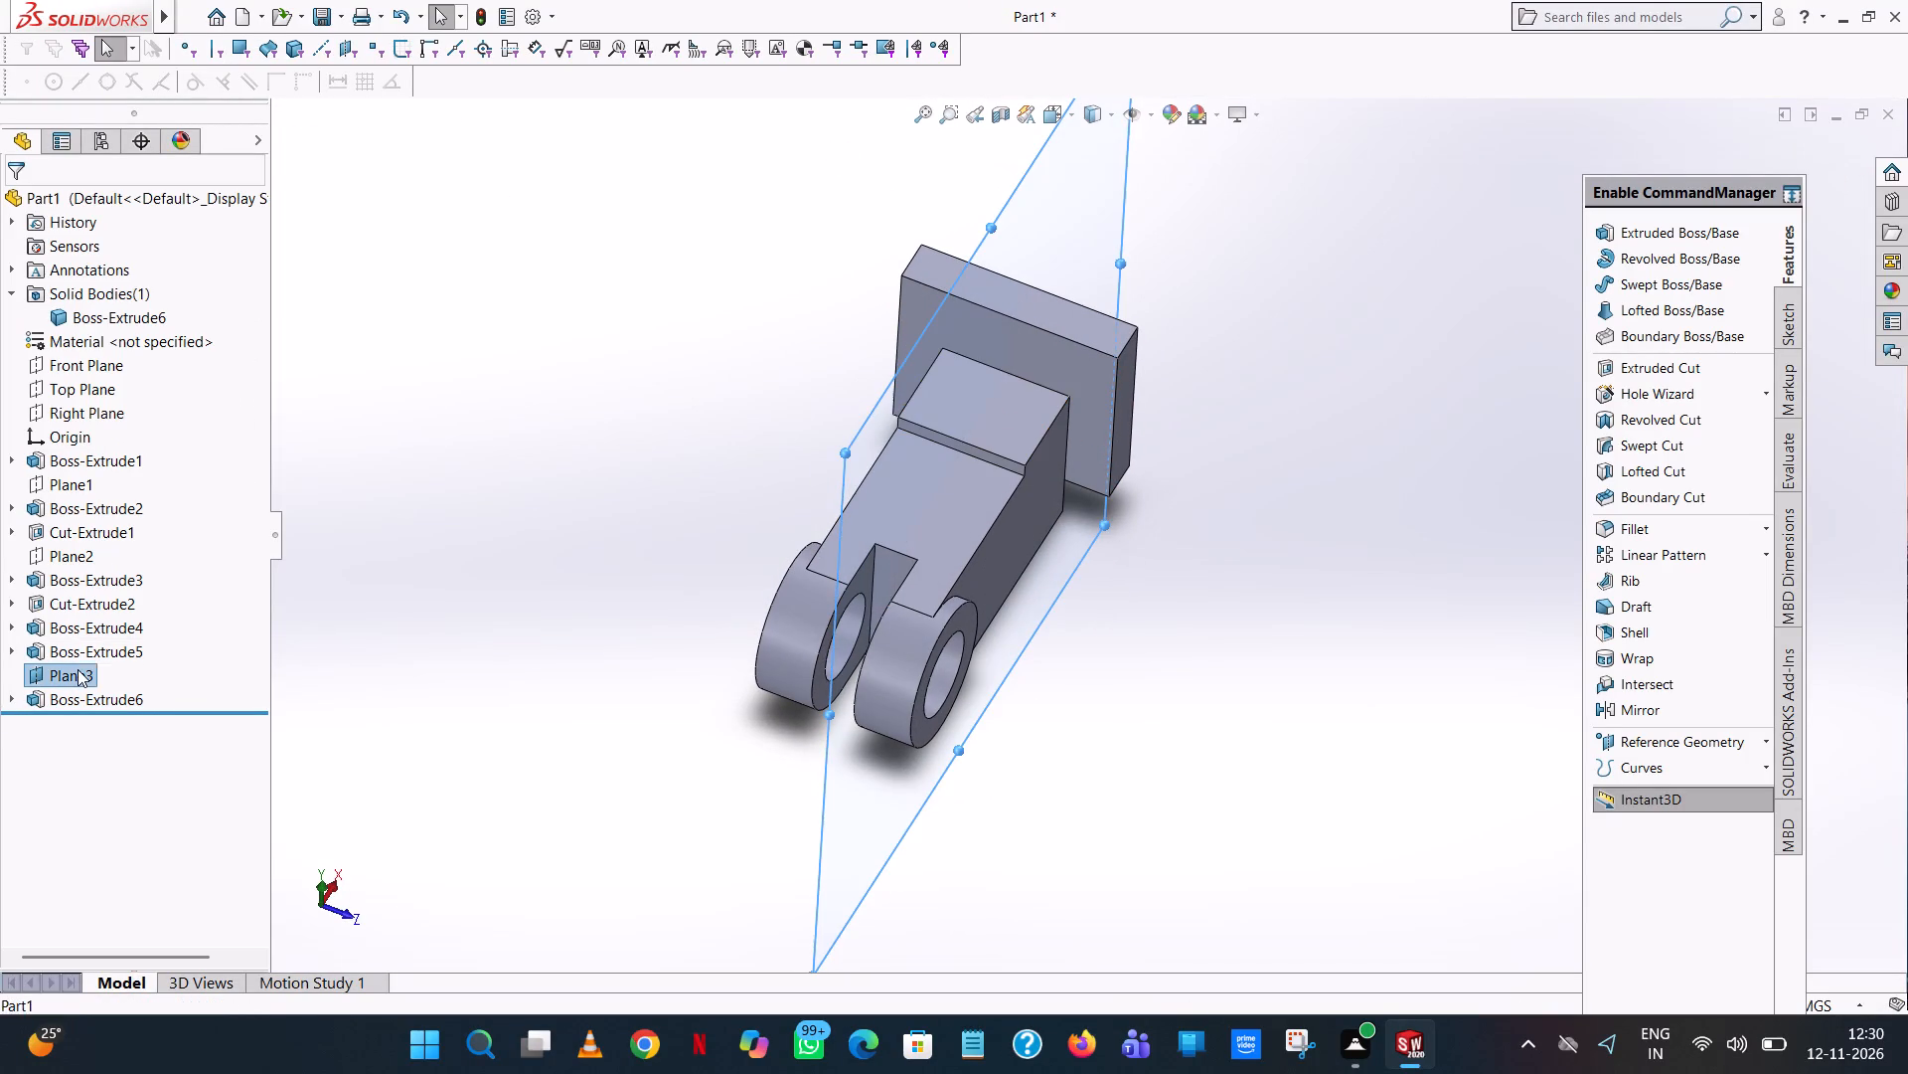
left_click(130, 644)
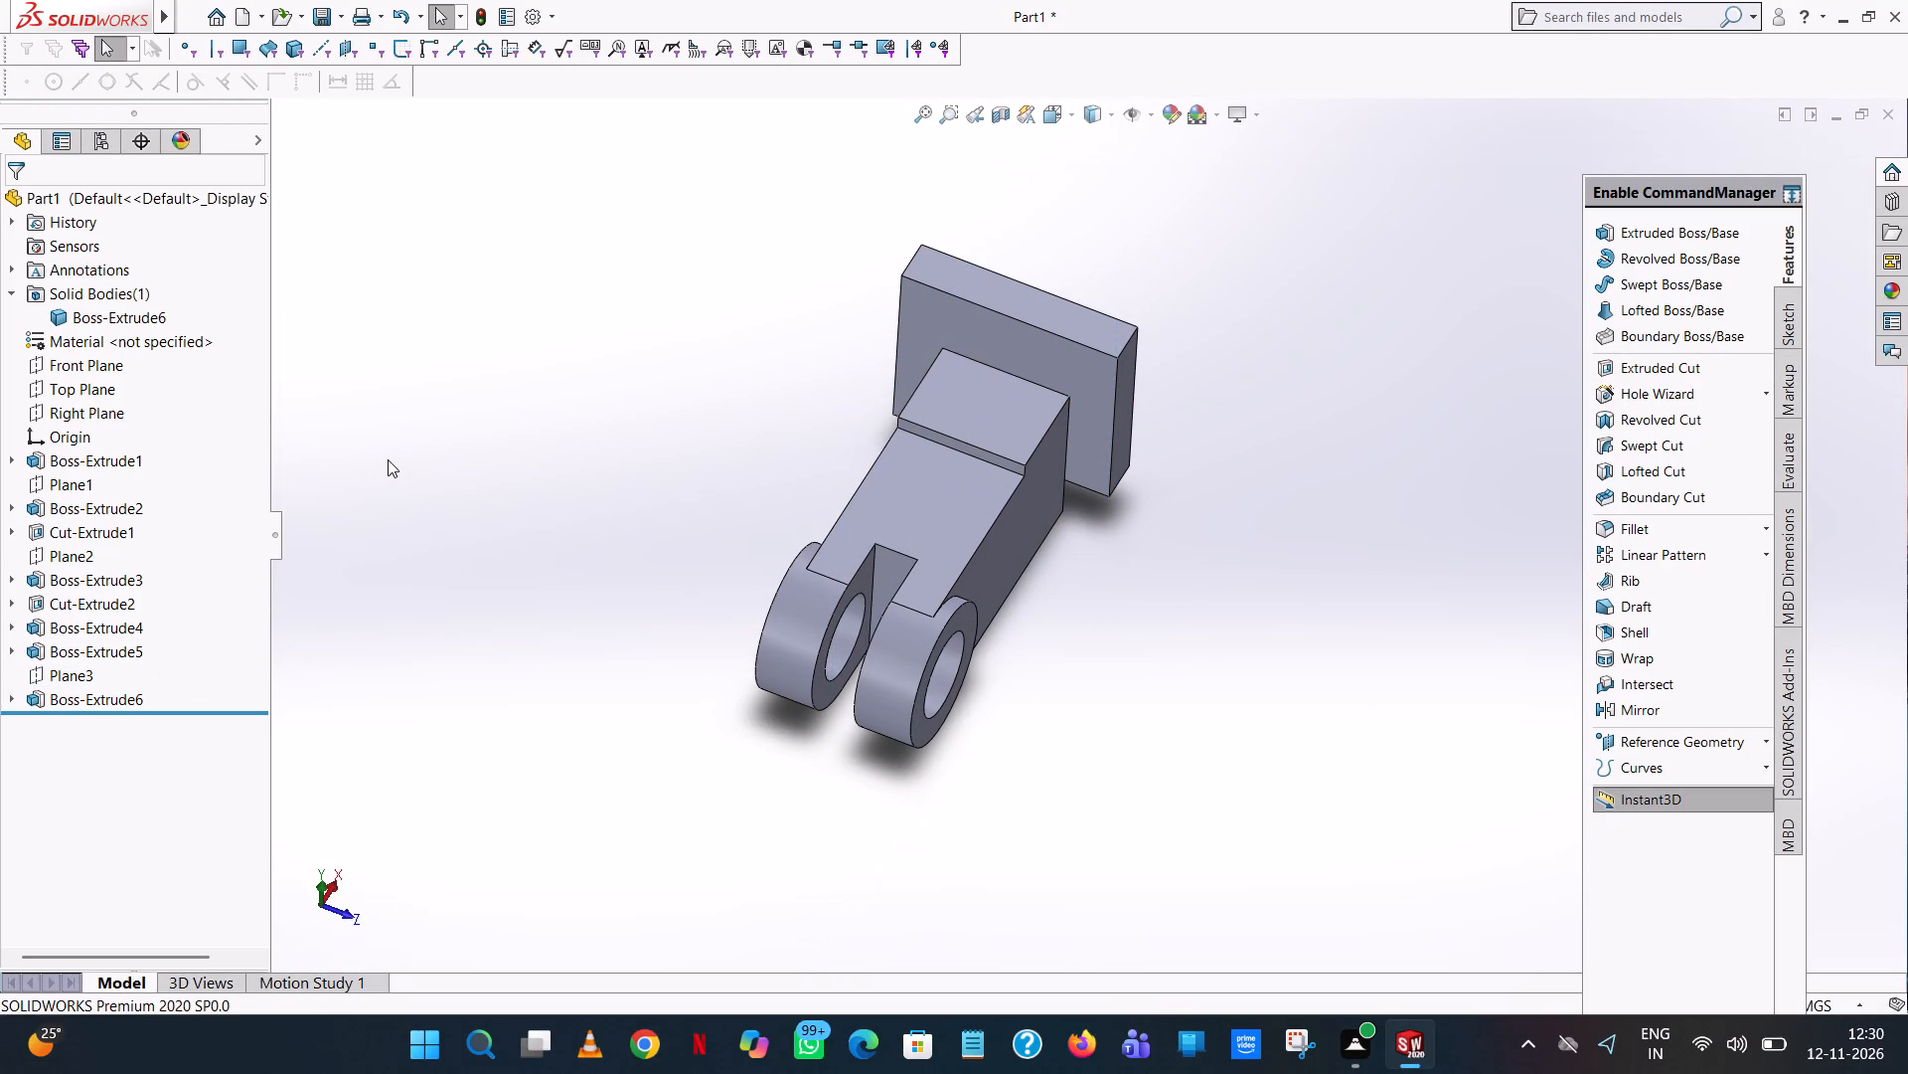
Round the upright's upper corner on the +Z side with a symmetric 16 mm radius fillet.
middle_click_drag(1064, 483, 1061, 476)
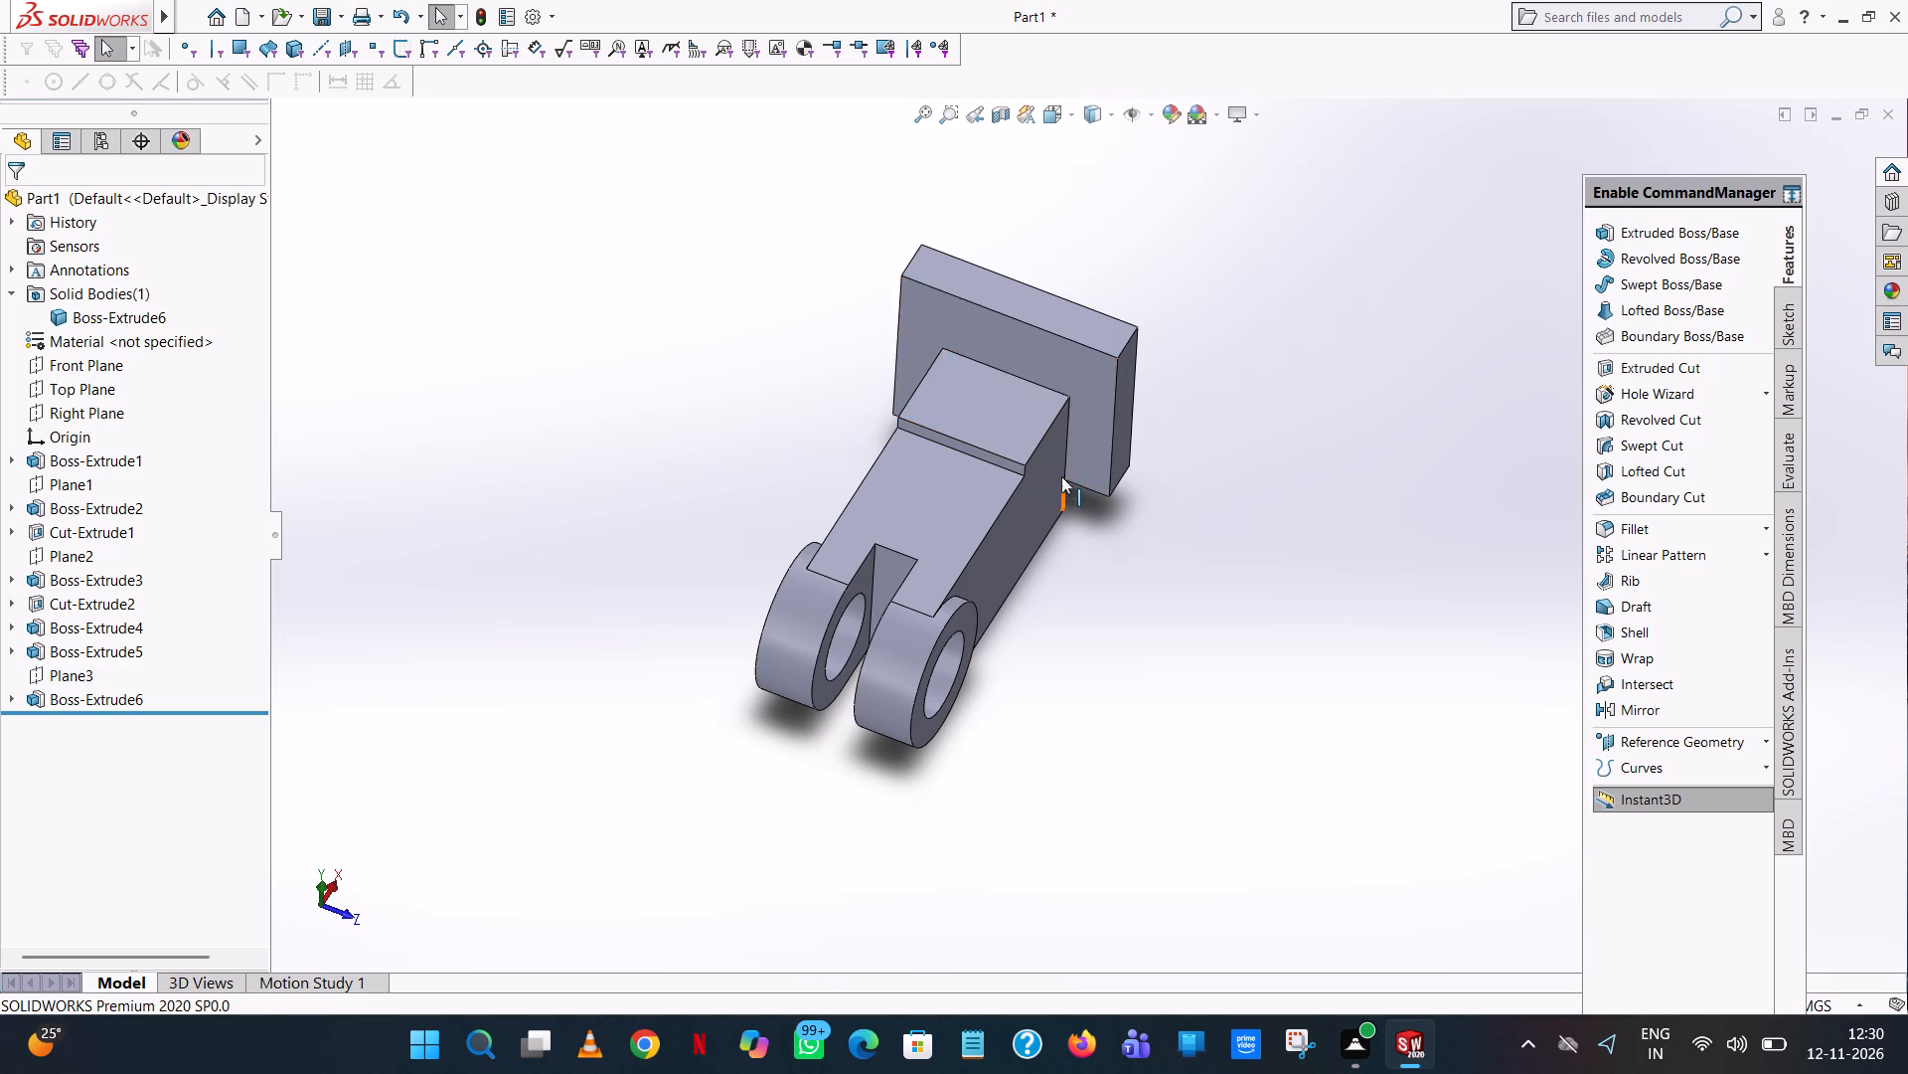
middle_click_drag(1061, 476, 1032, 263)
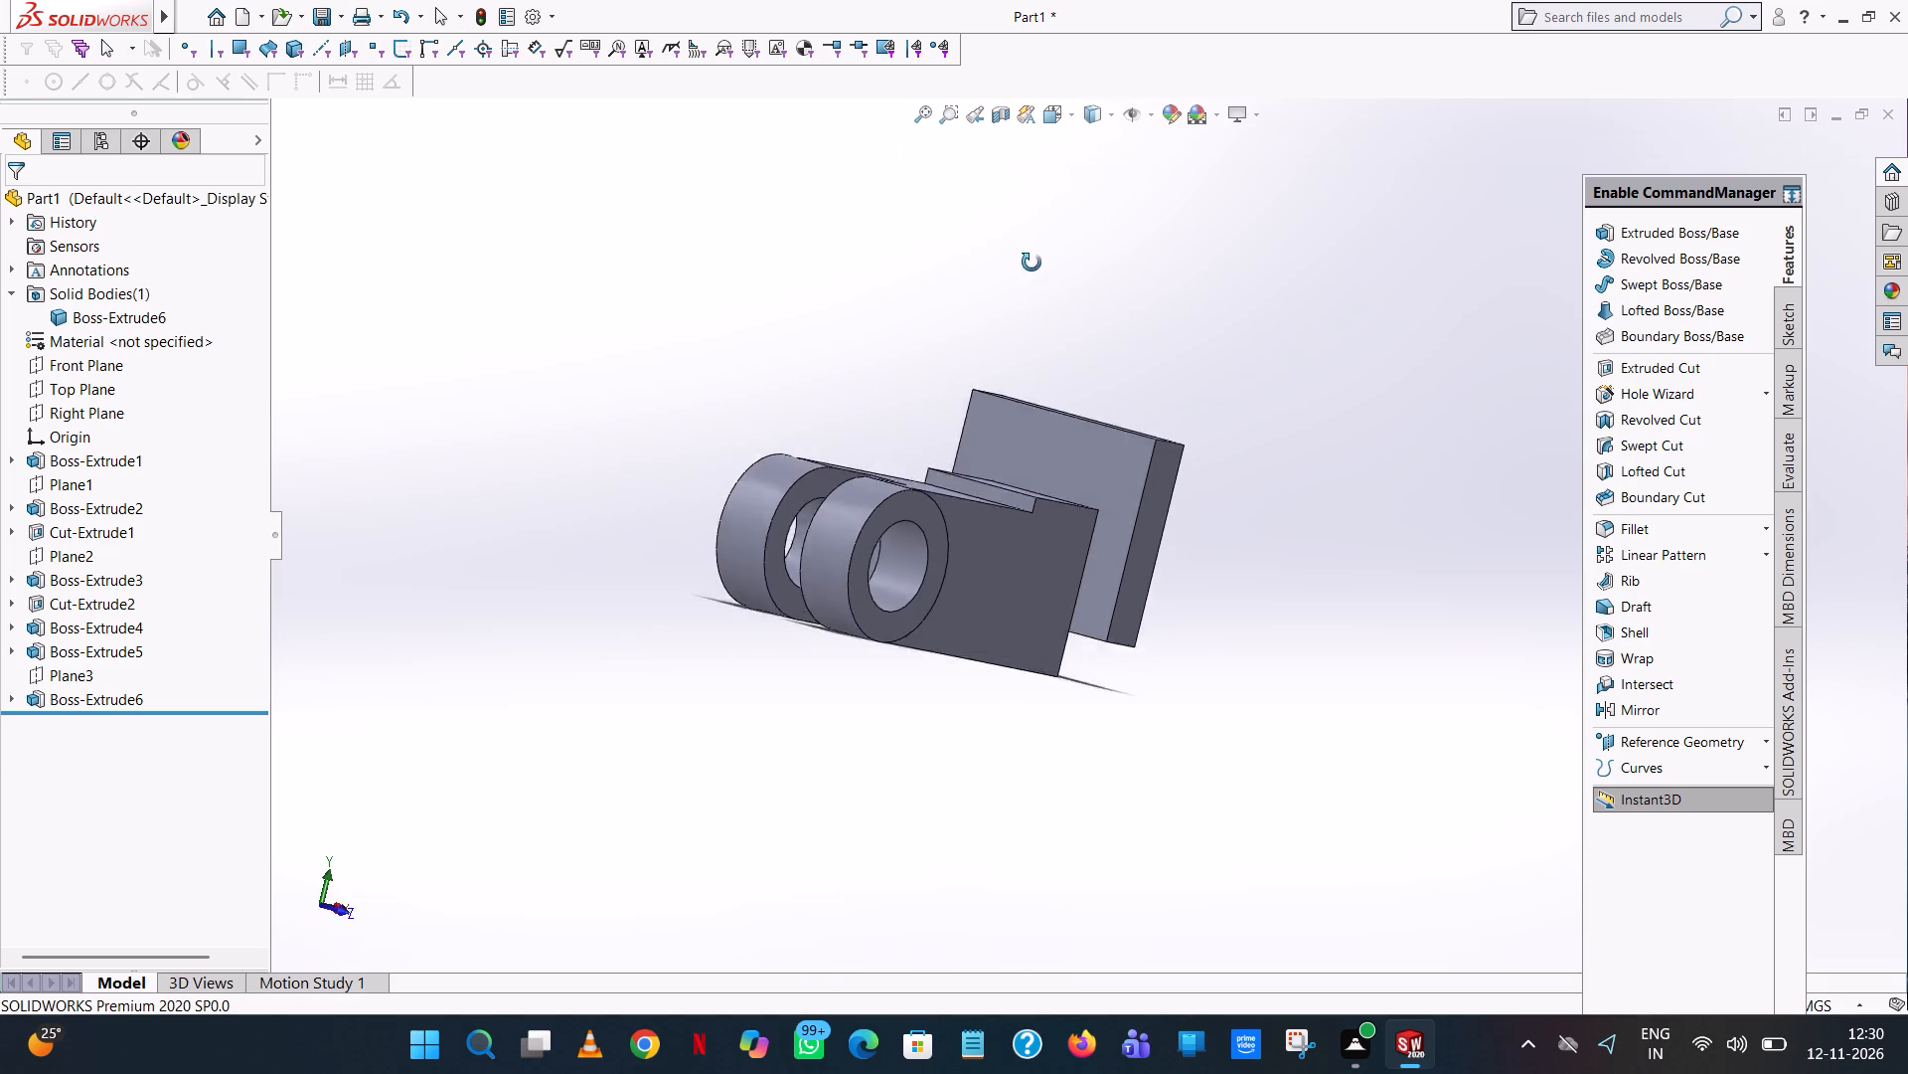
middle_click_drag(1032, 263, 1112, 320)
scroll(1077, 202, "up", 1)
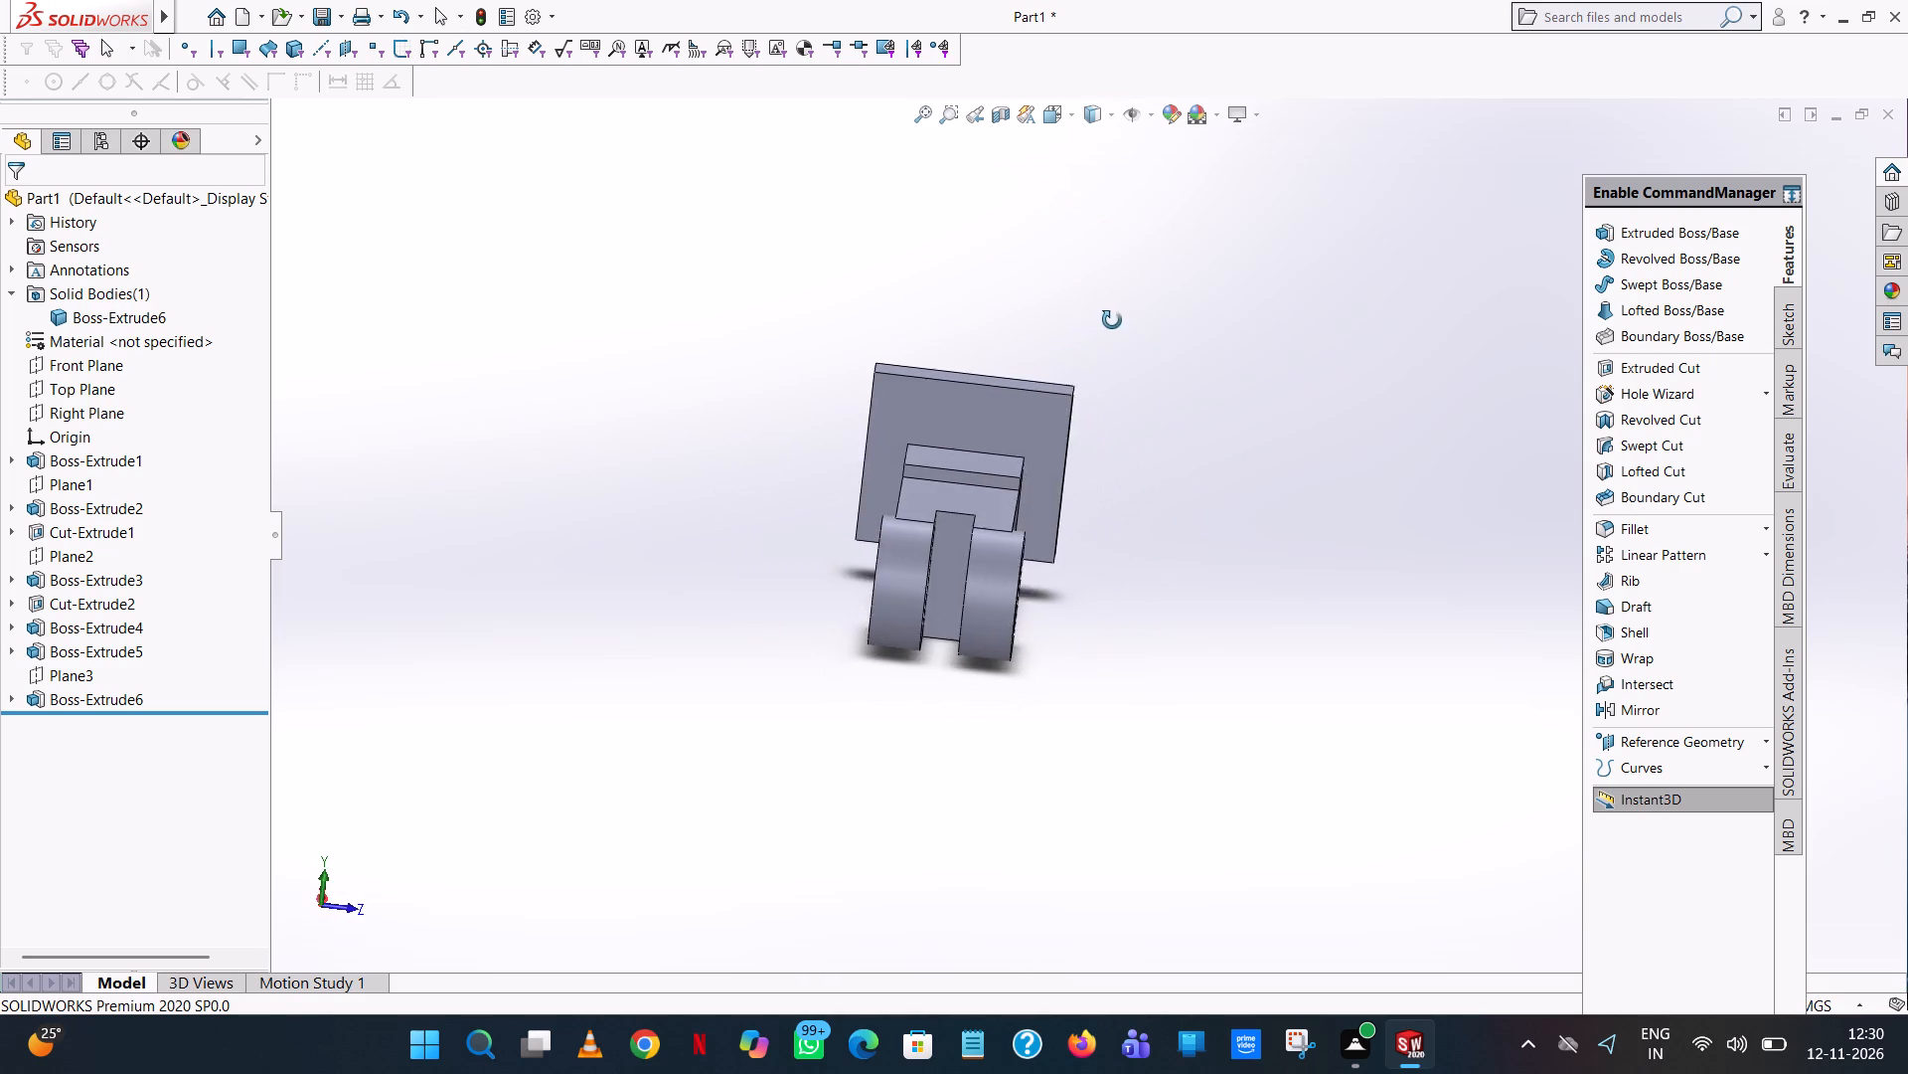
middle_click_drag(1112, 320, 1119, 302)
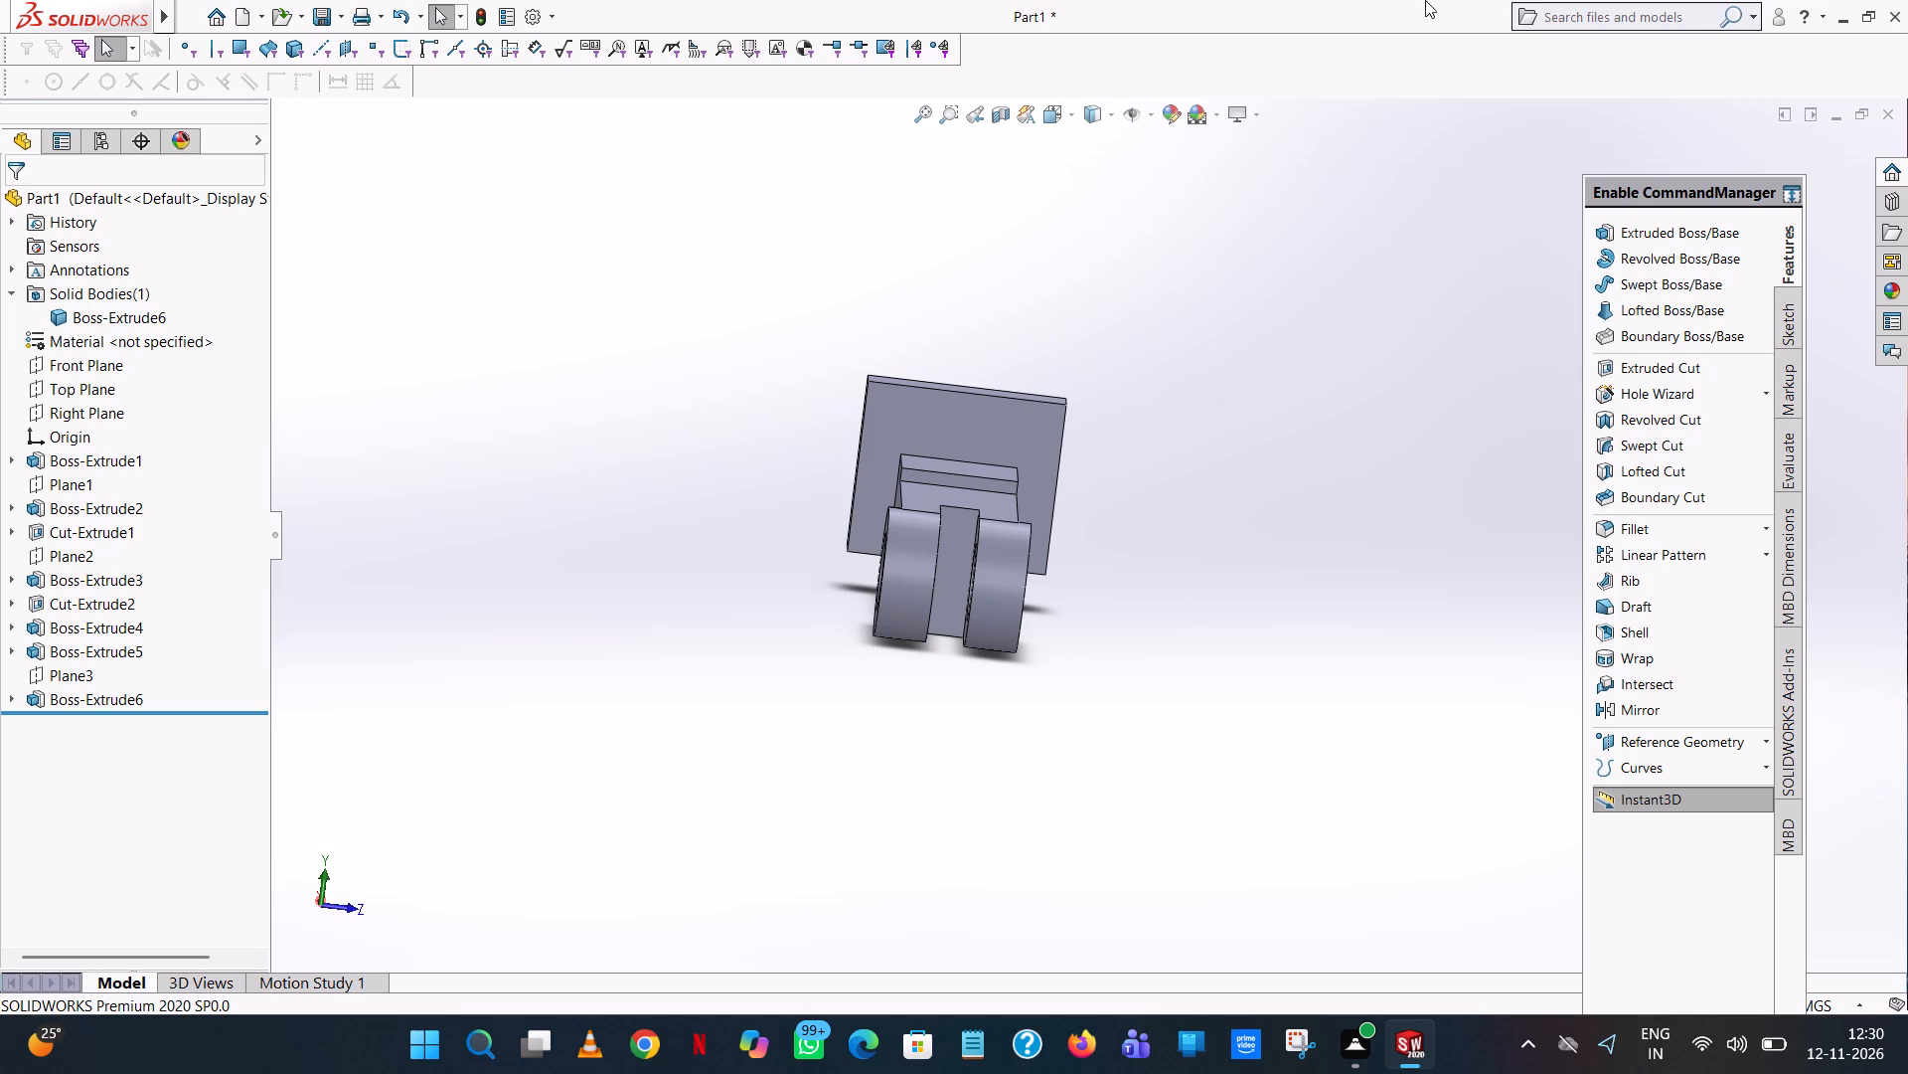
left_click(1656, 522)
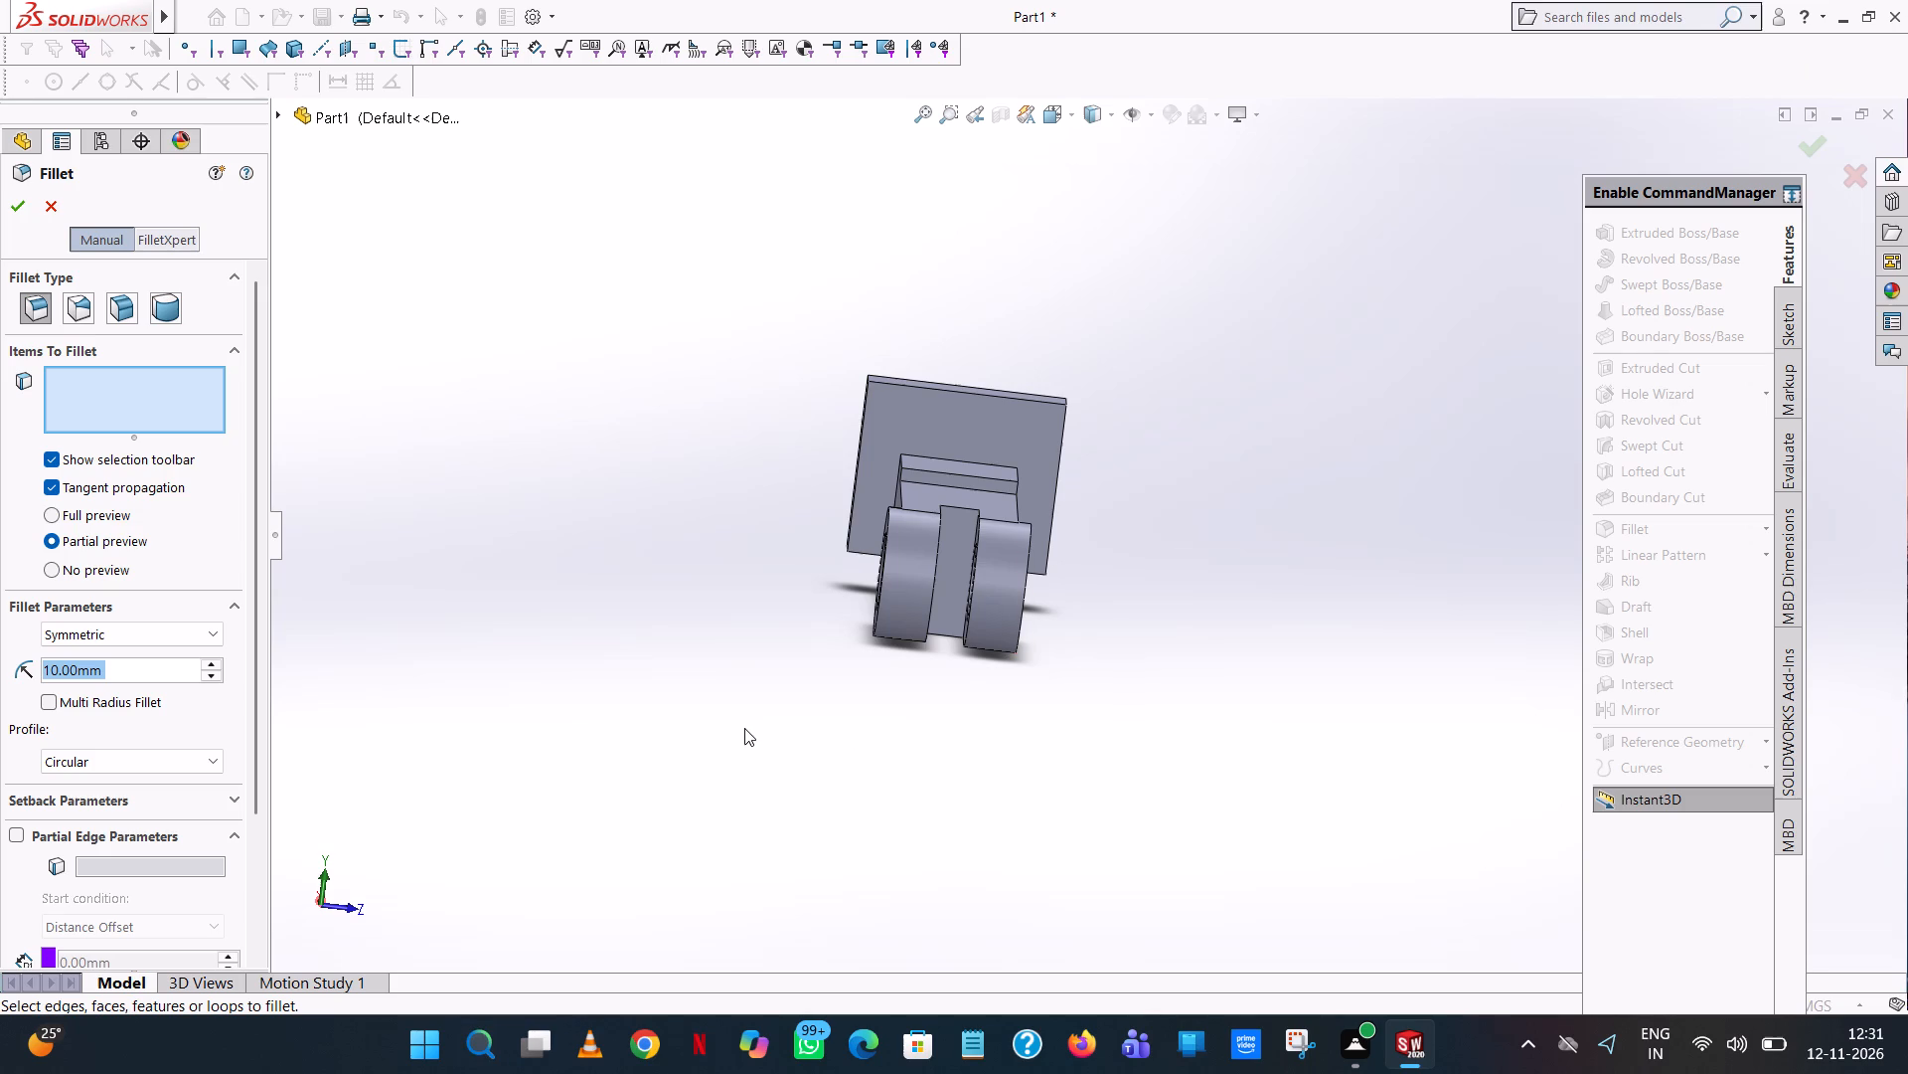
type("16")
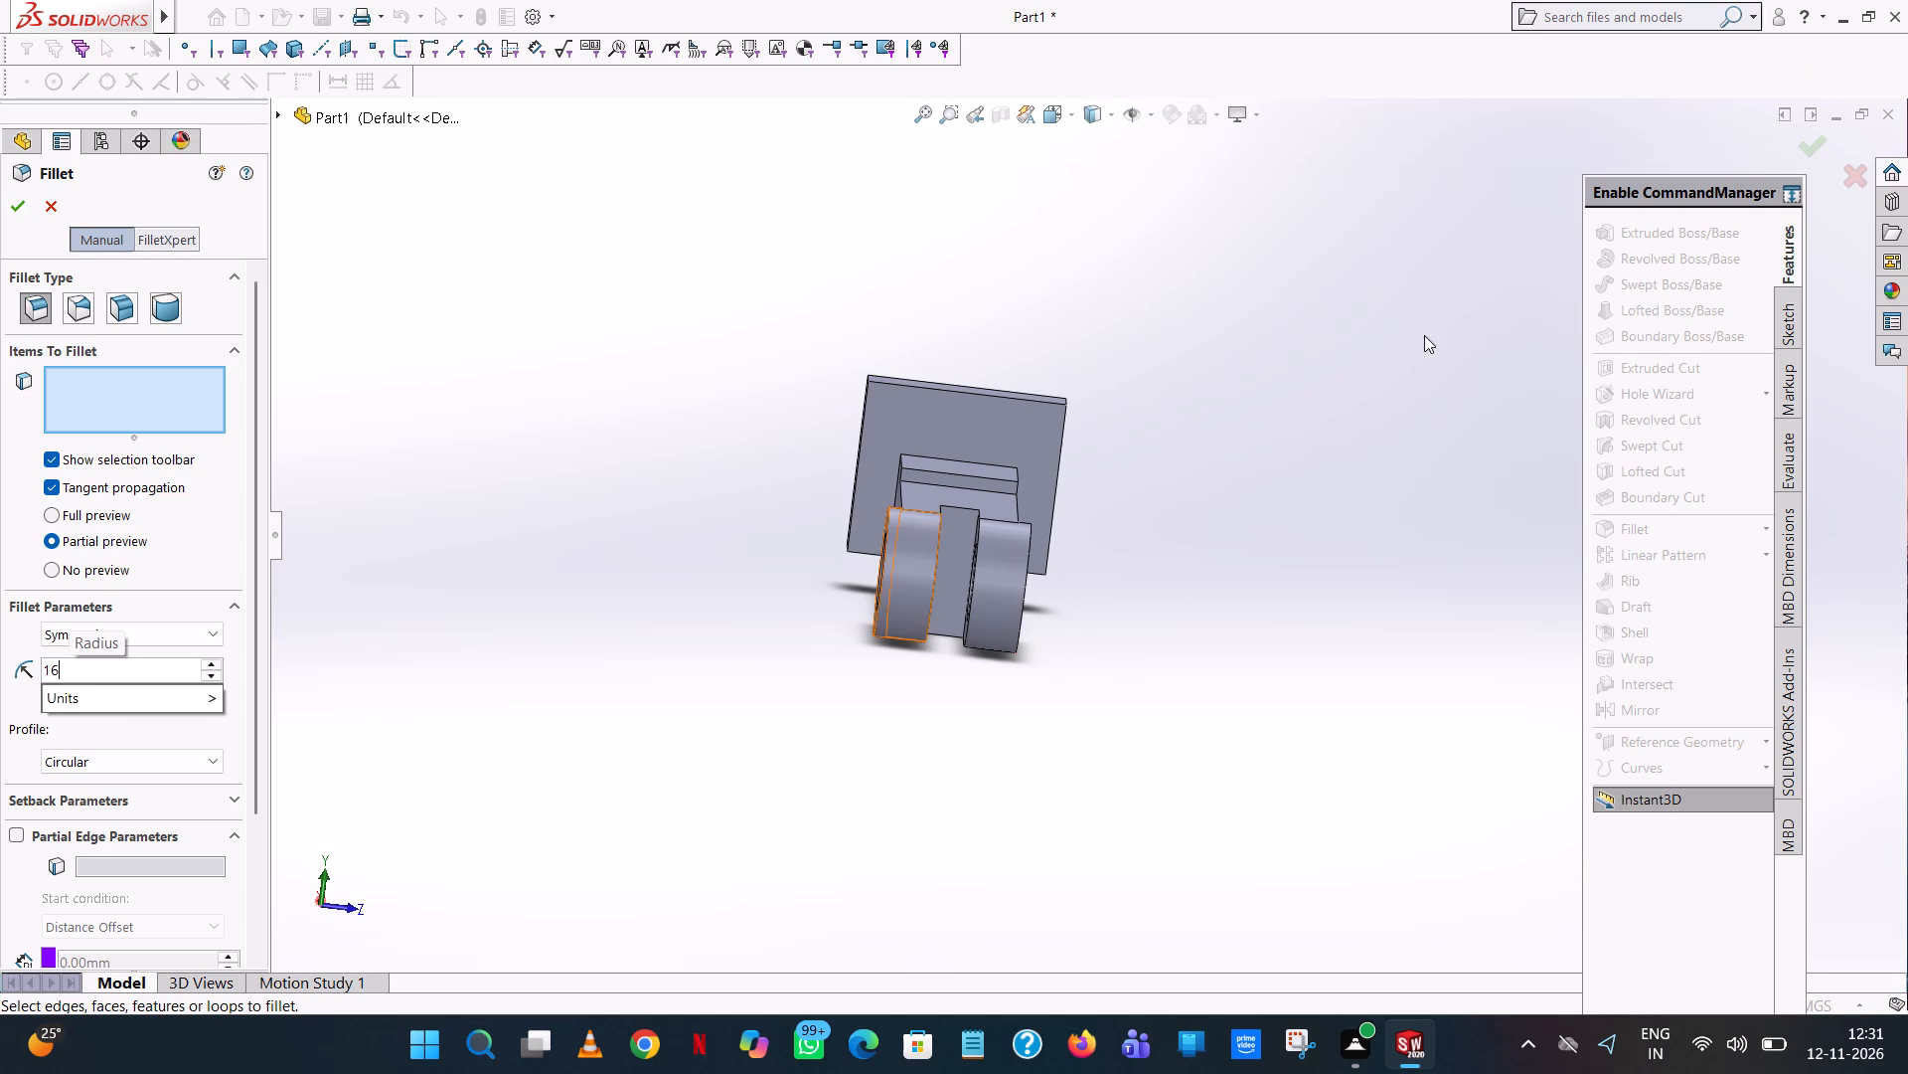
left_click(1143, 466)
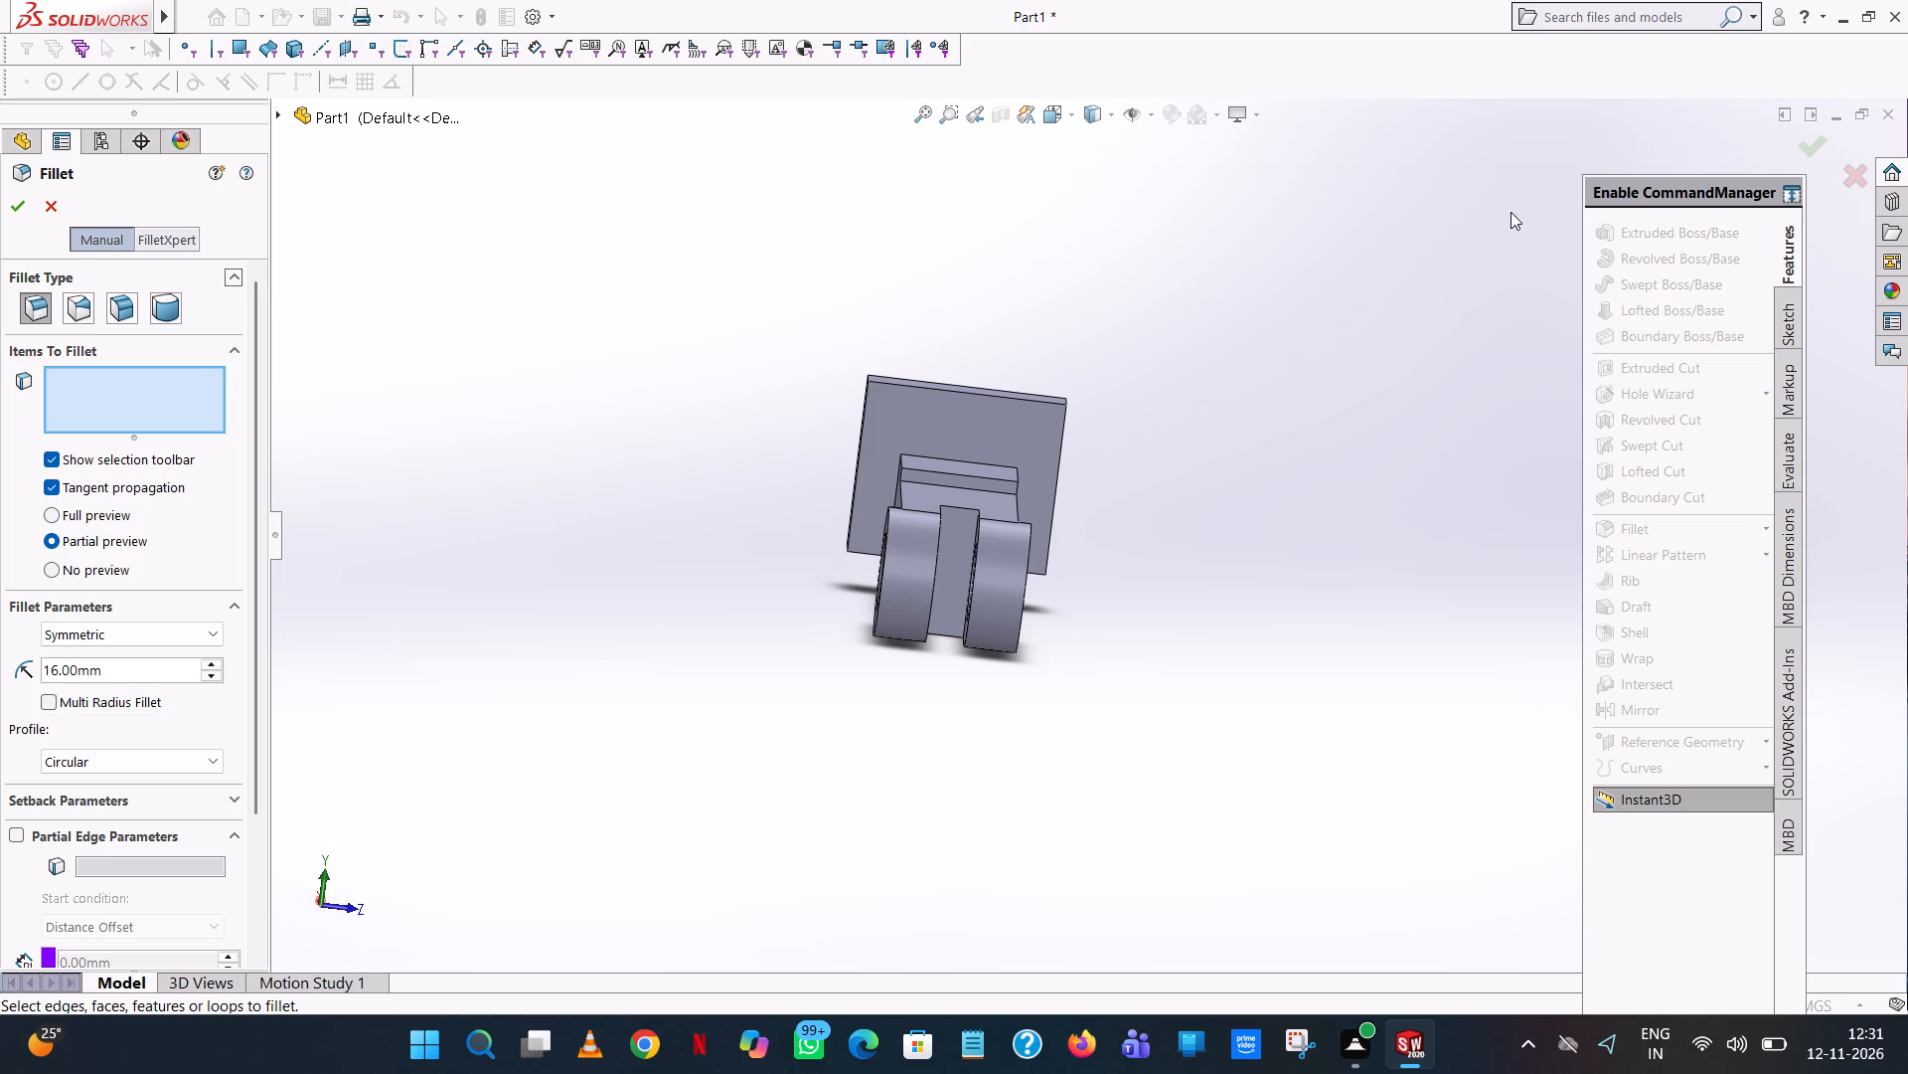
scroll(1137, 442, "up", 1)
middle_click_drag(1134, 442, 1016, 438)
scroll(1016, 438, "up", 1)
scroll(1096, 432, "down", 8)
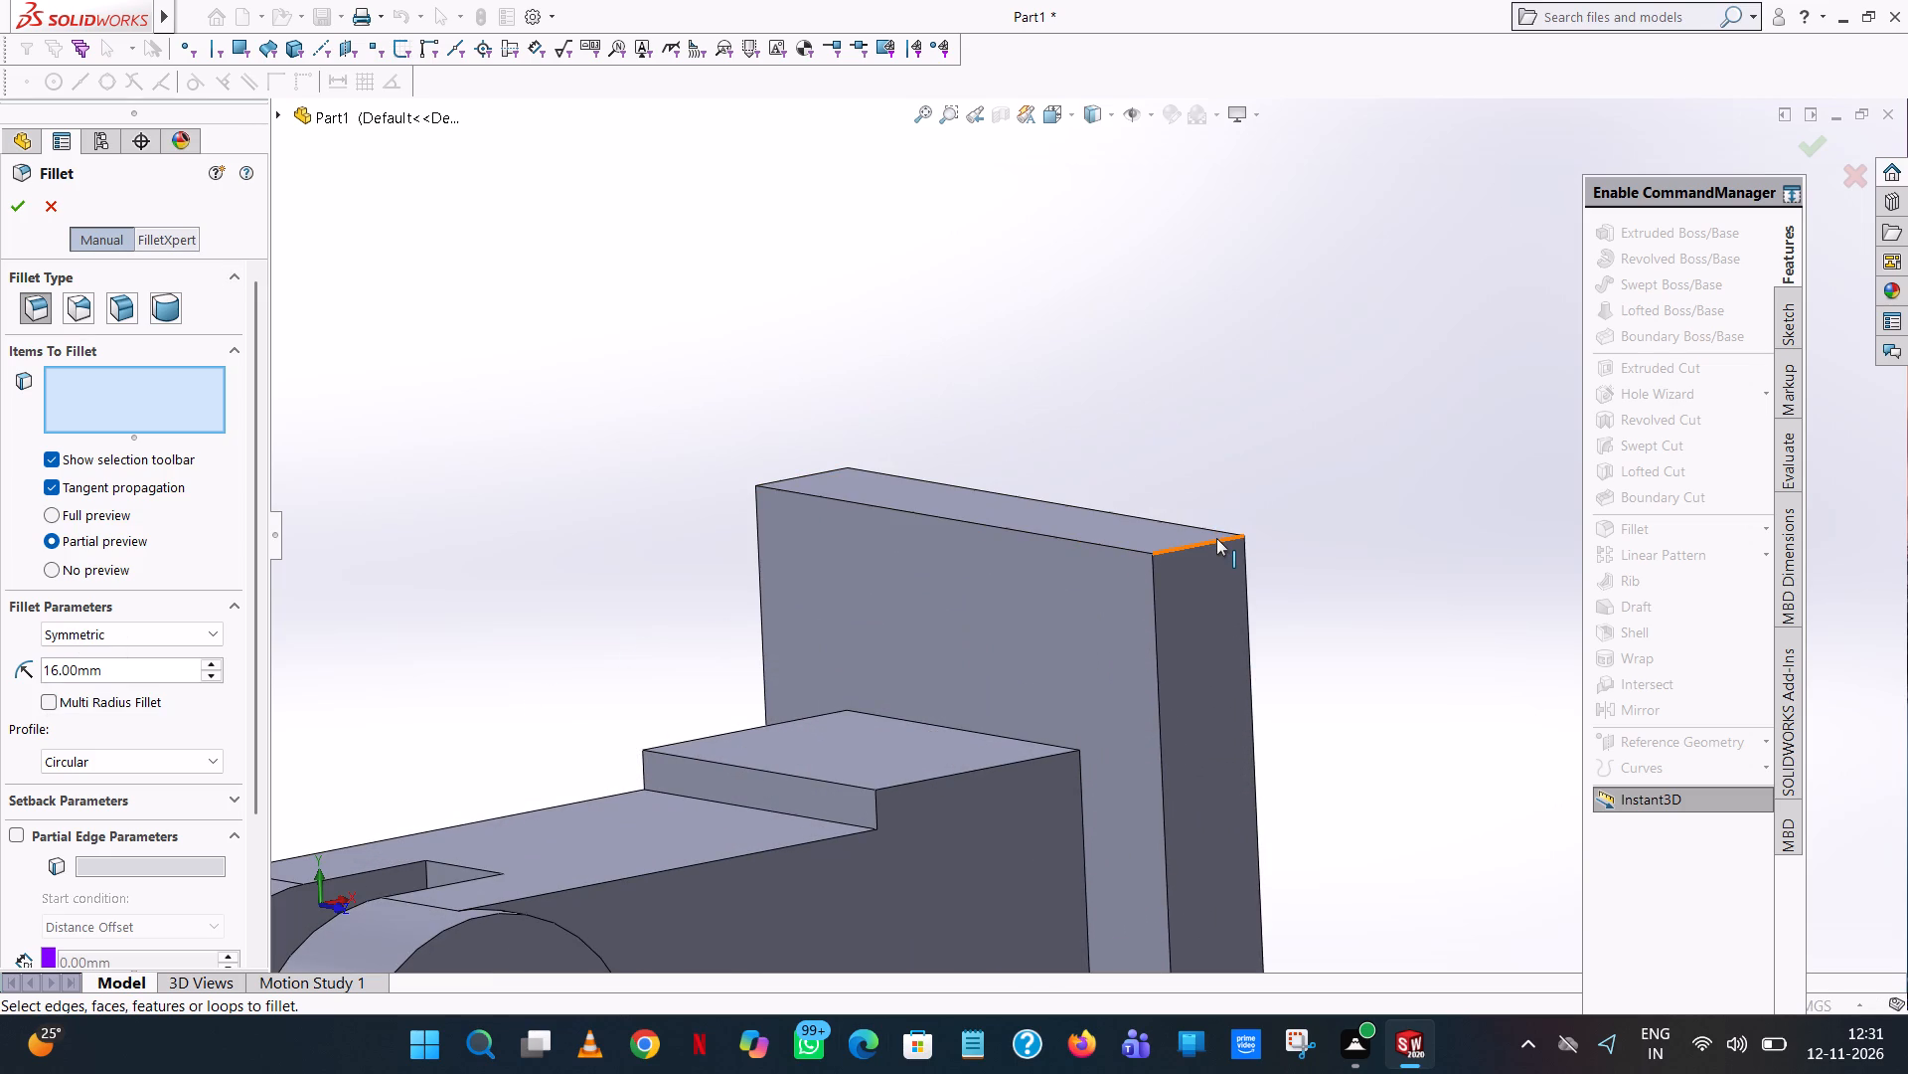
left_click(1215, 538)
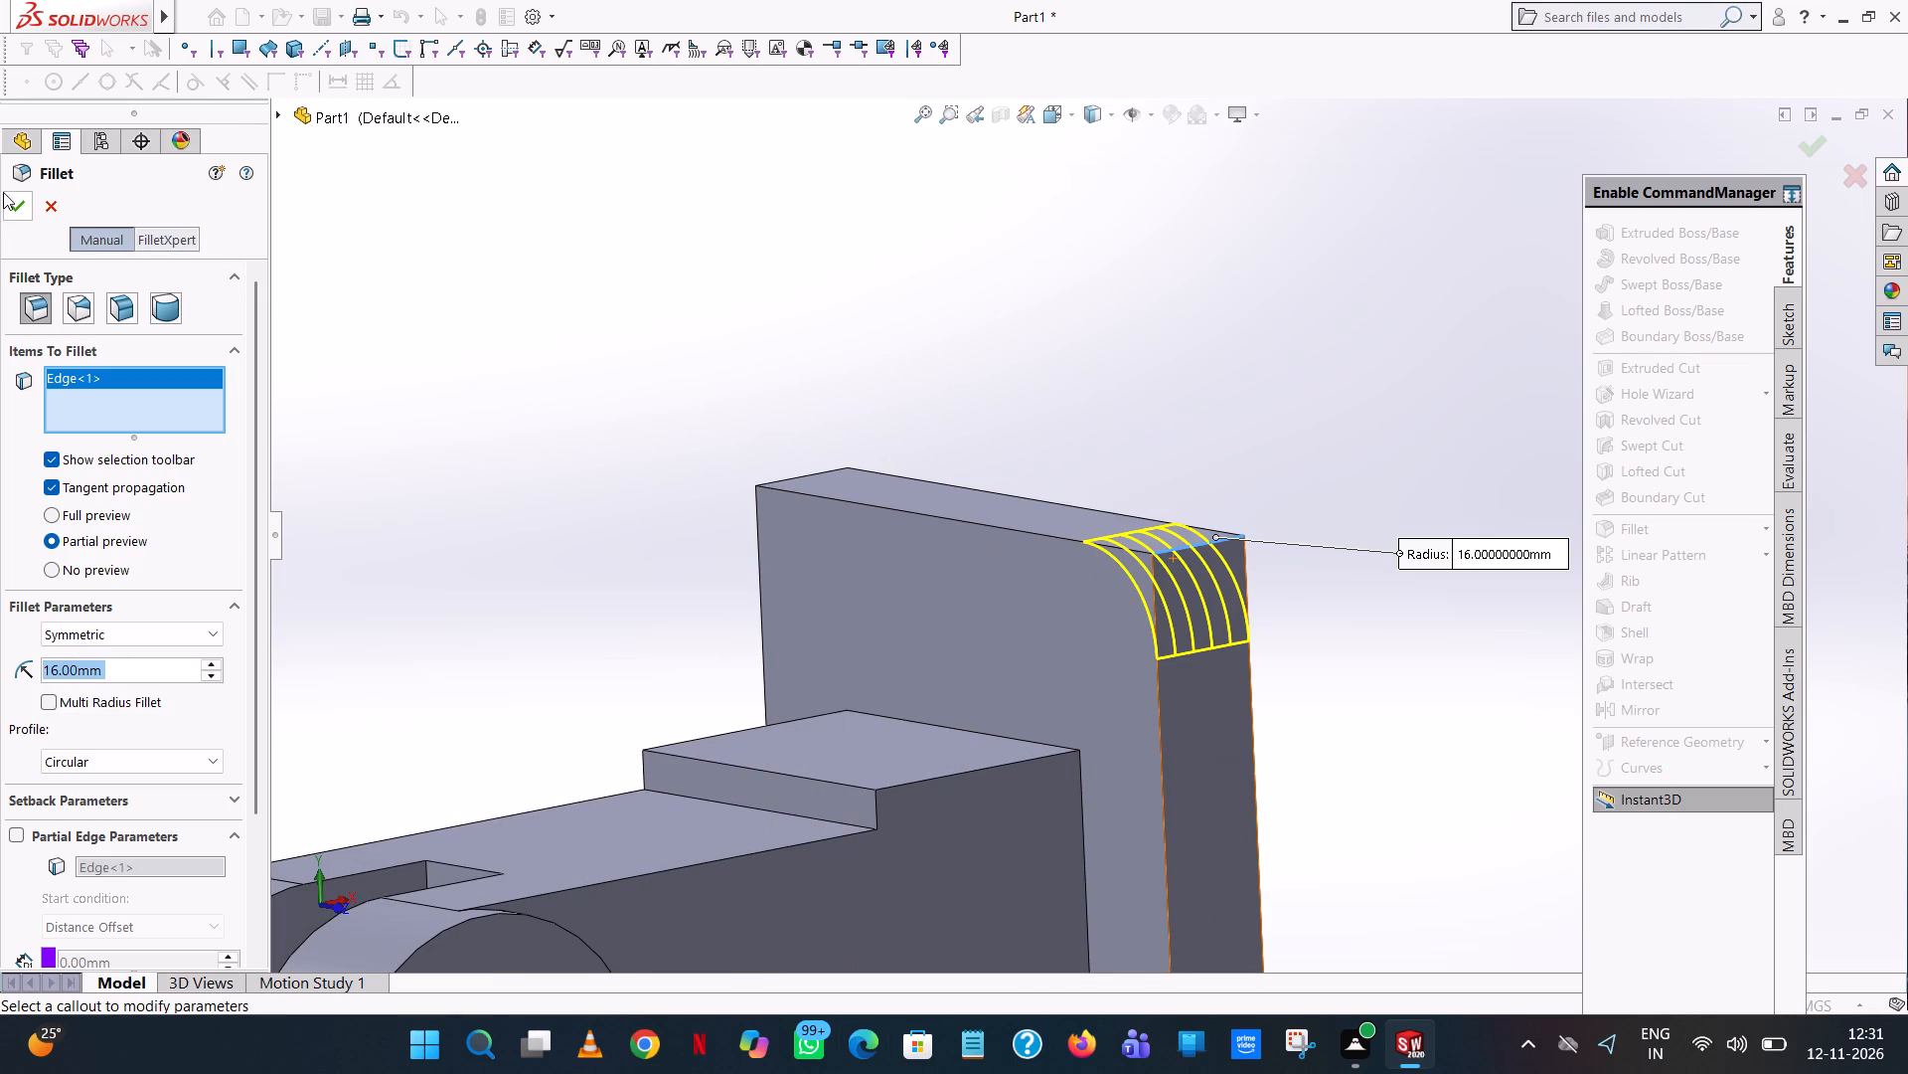
left_click(13, 212)
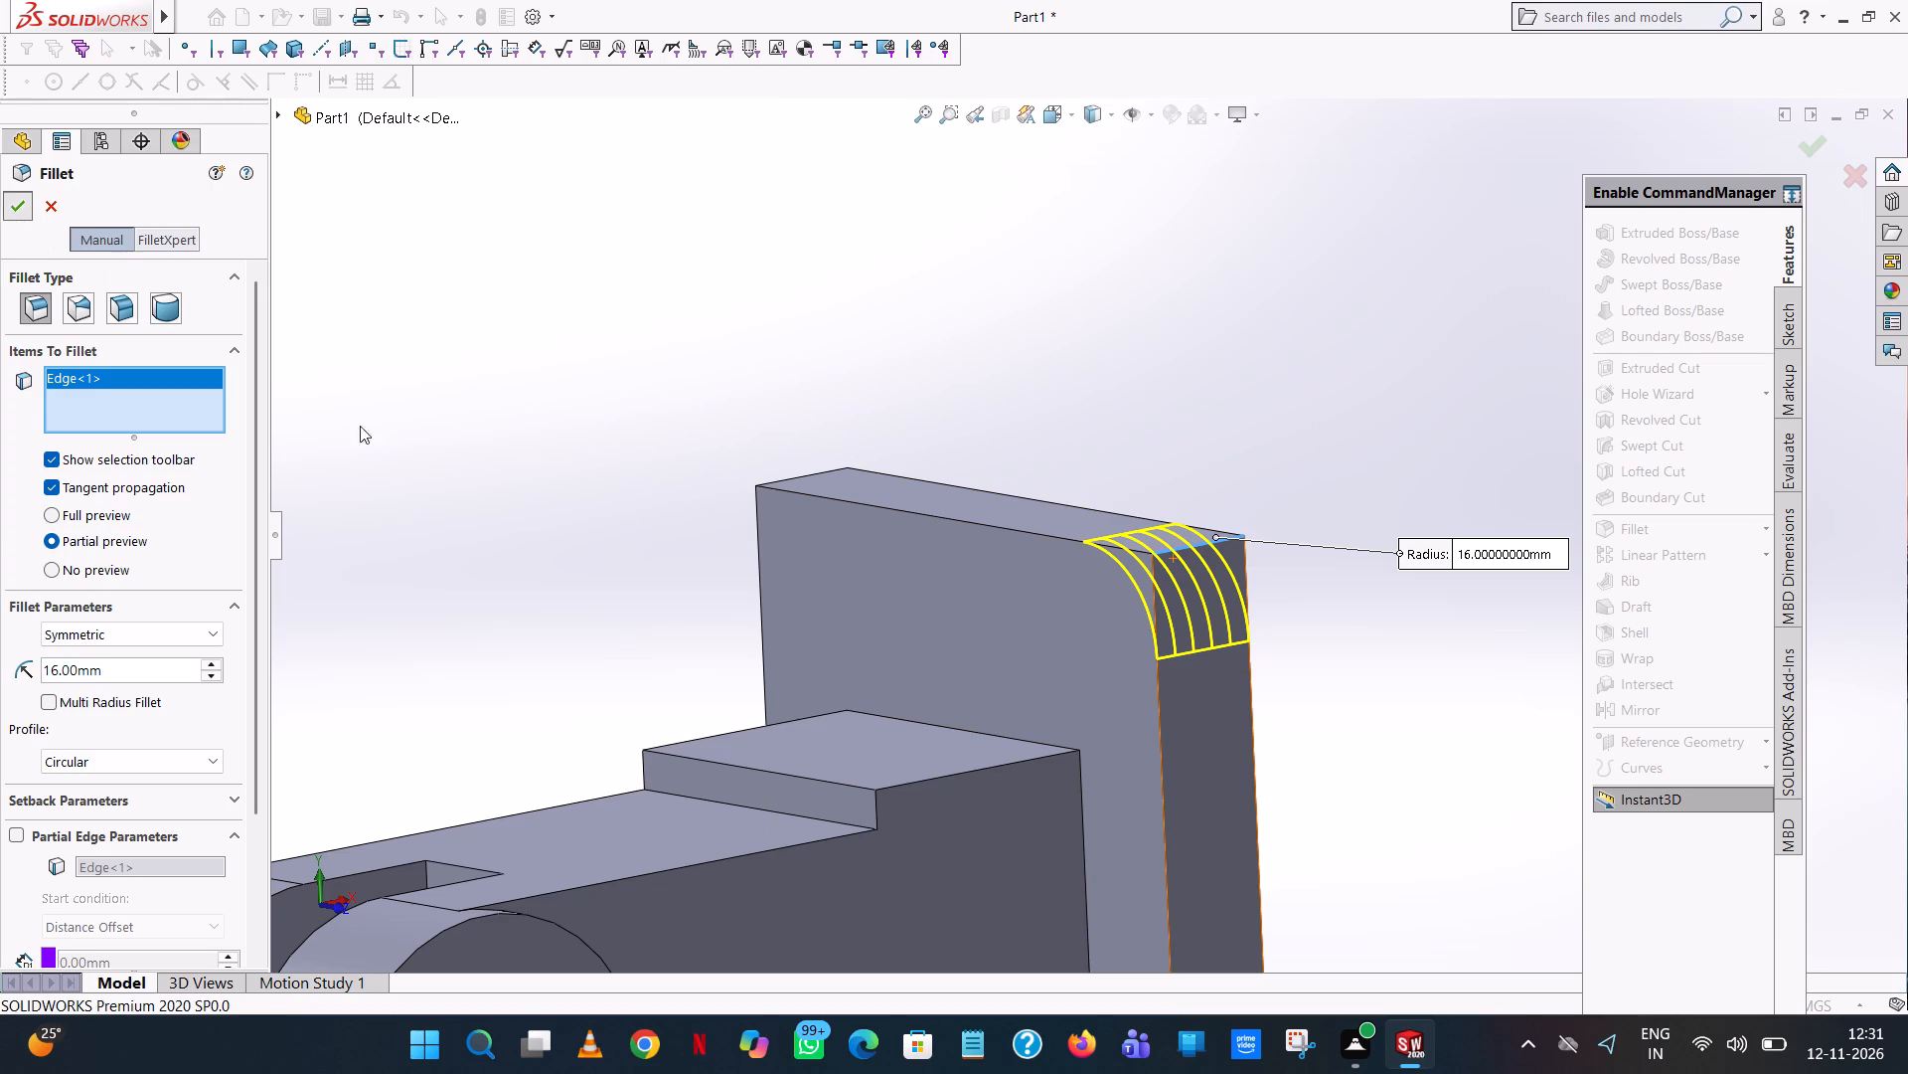
Round the upright's other upper corner, on the -Z side, with a 16 mm radius fillet.
scroll(855, 661, "up", 2)
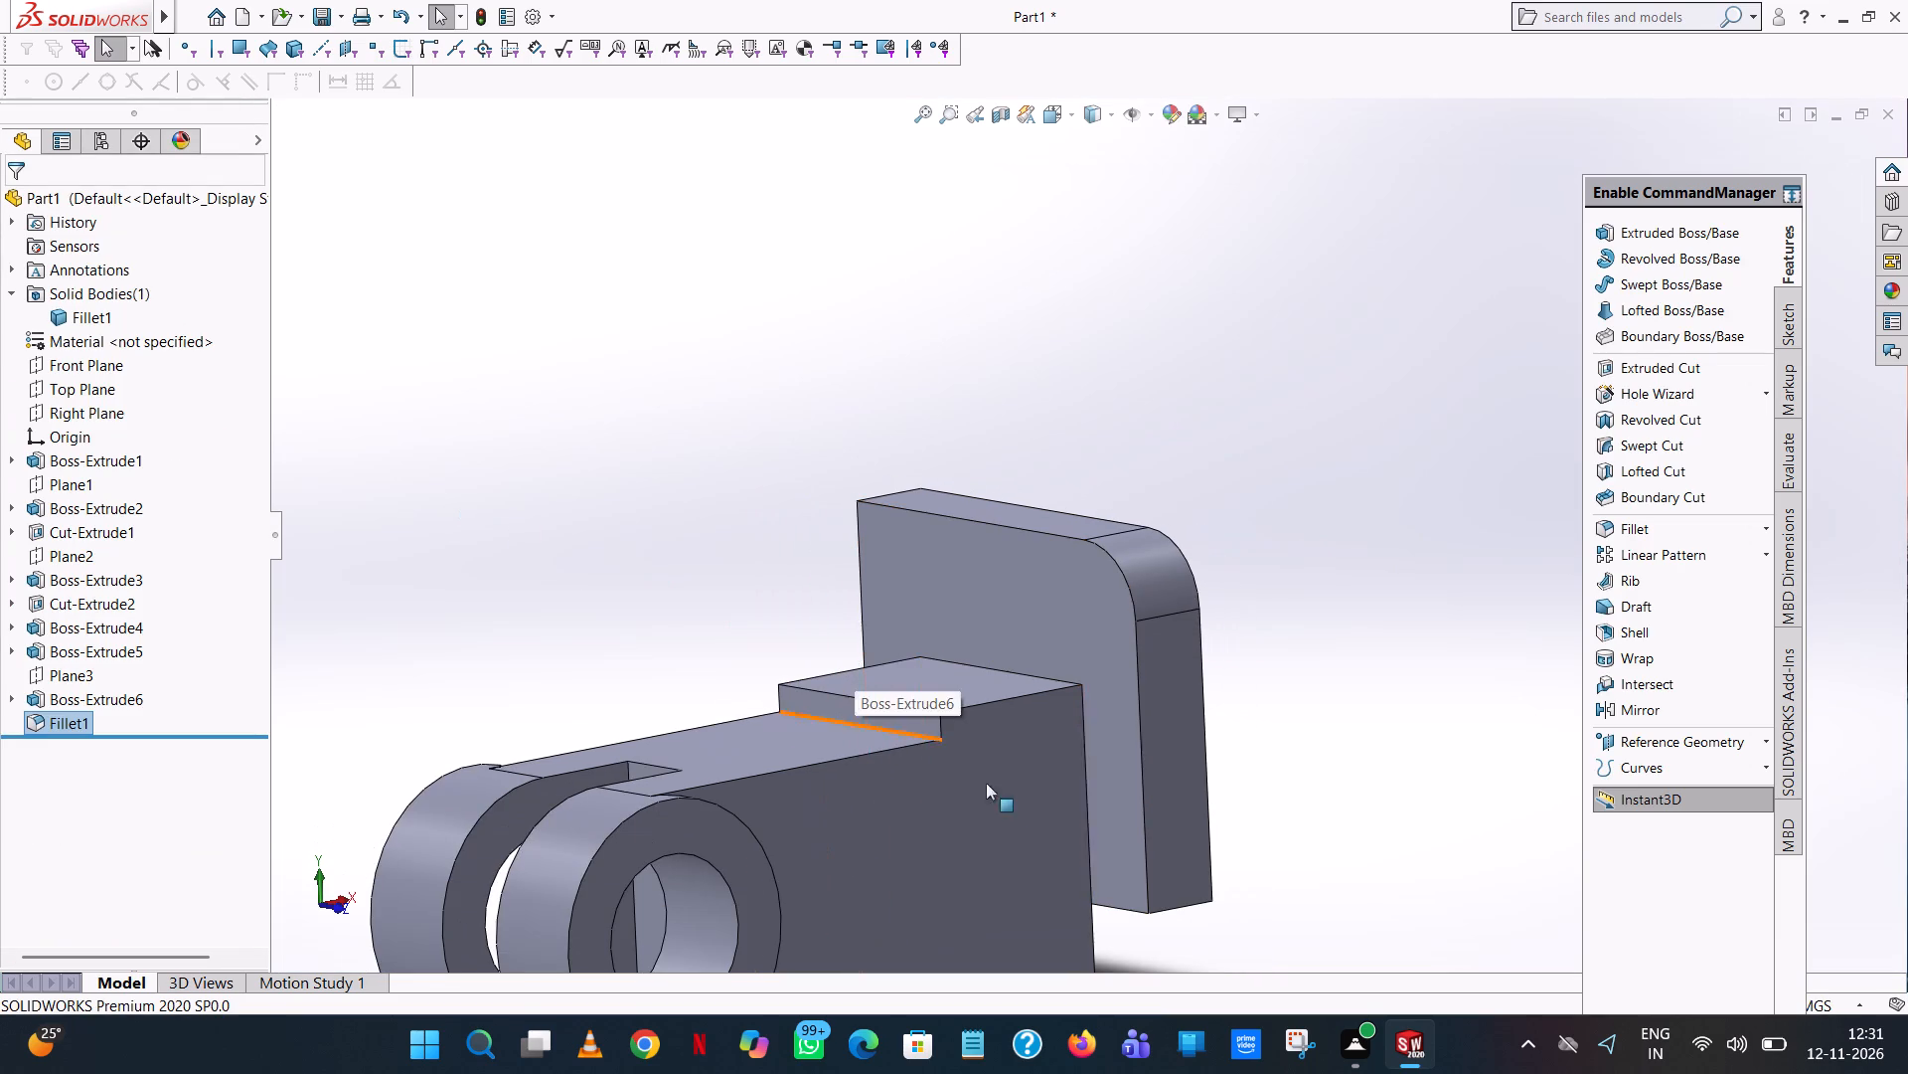
middle_click_drag(998, 767, 1124, 690)
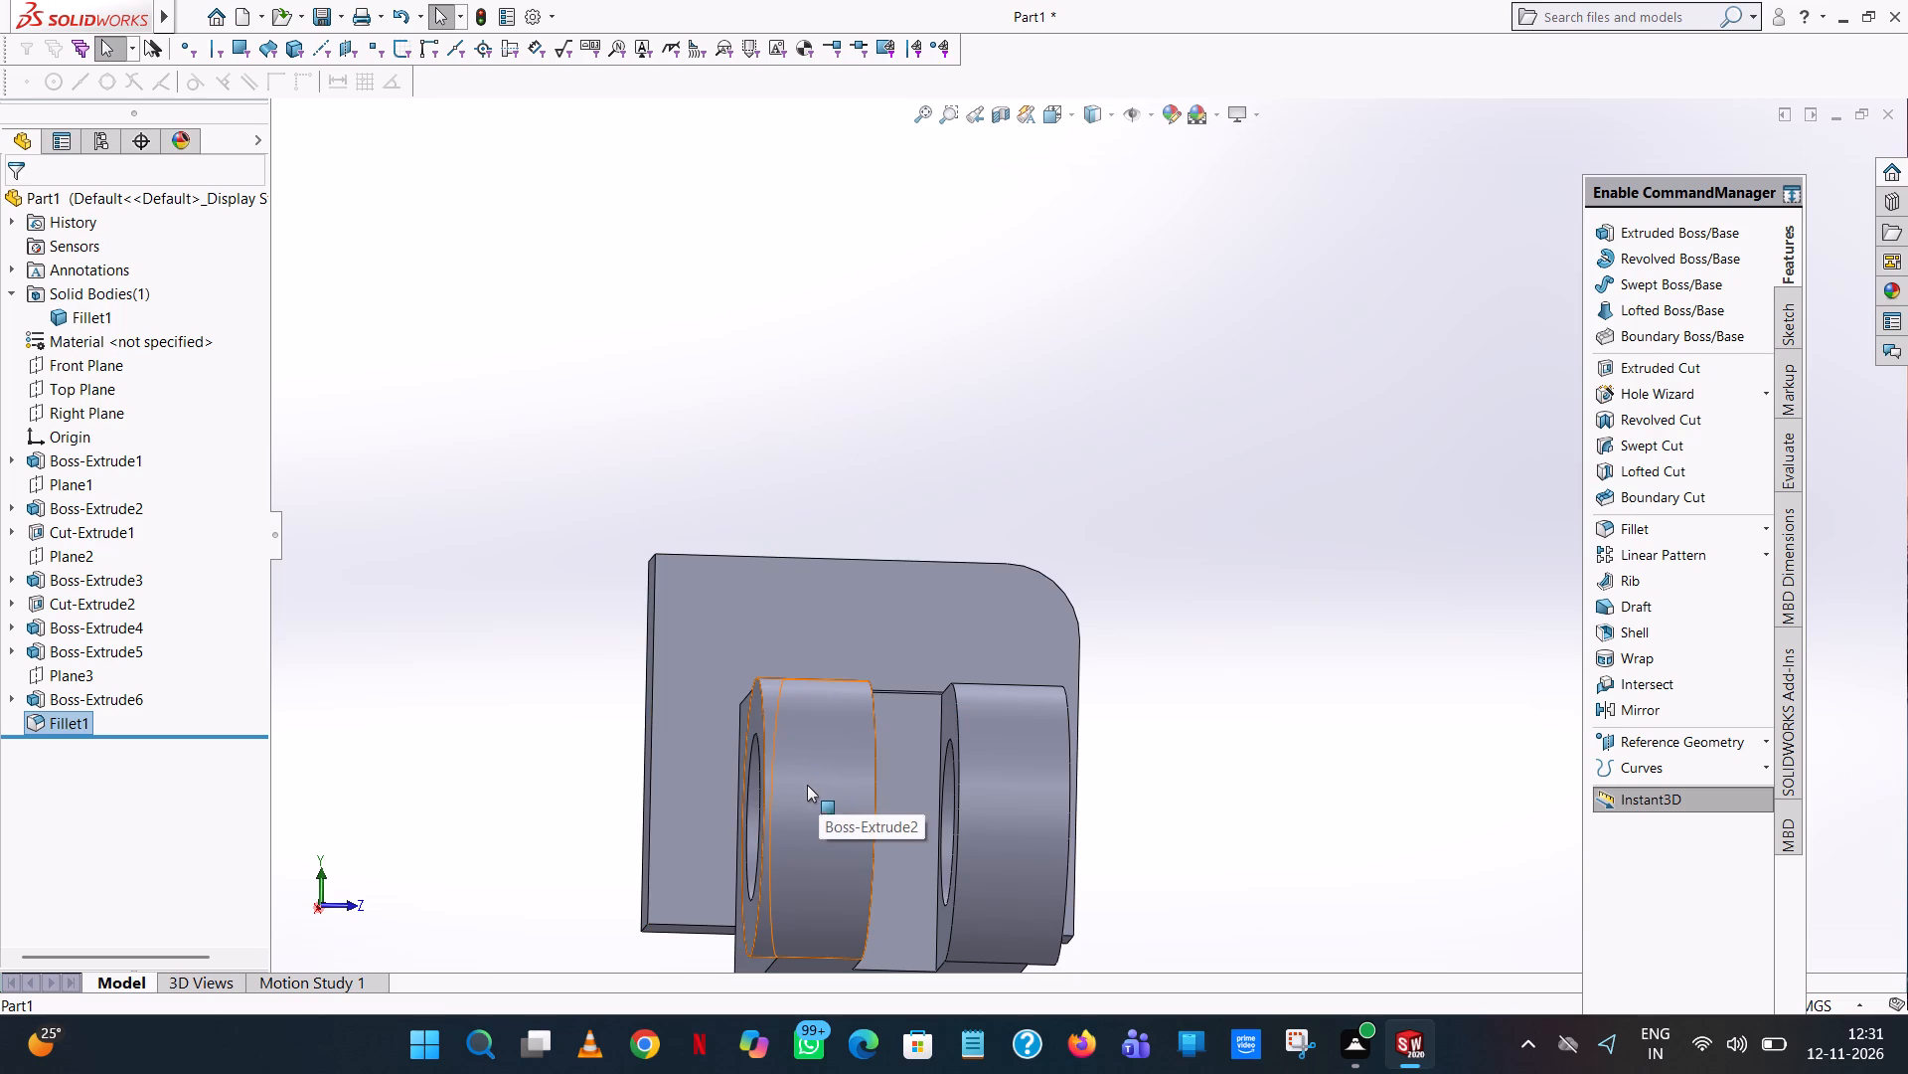
scroll(711, 589, "up", 1)
middle_click_drag(711, 589, 713, 595)
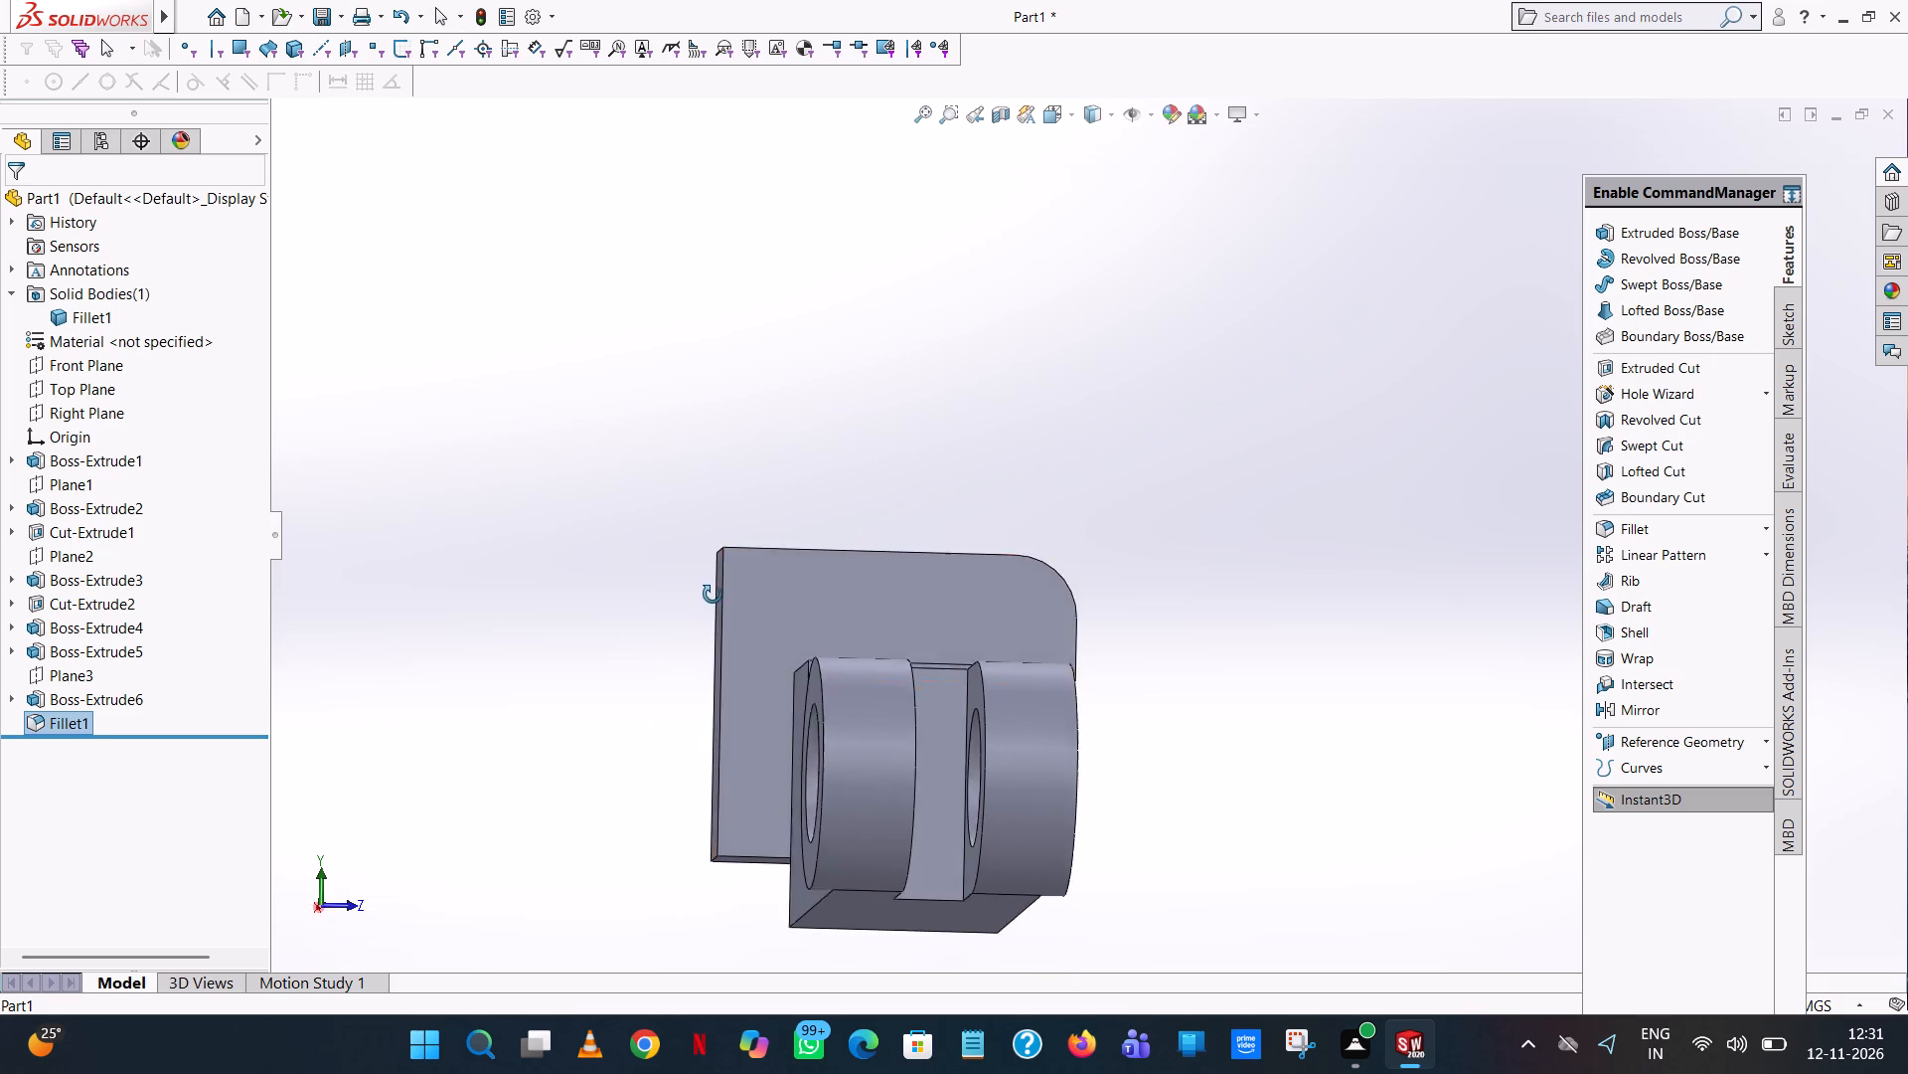
middle_click_drag(713, 595, 734, 665)
left_click(1644, 524)
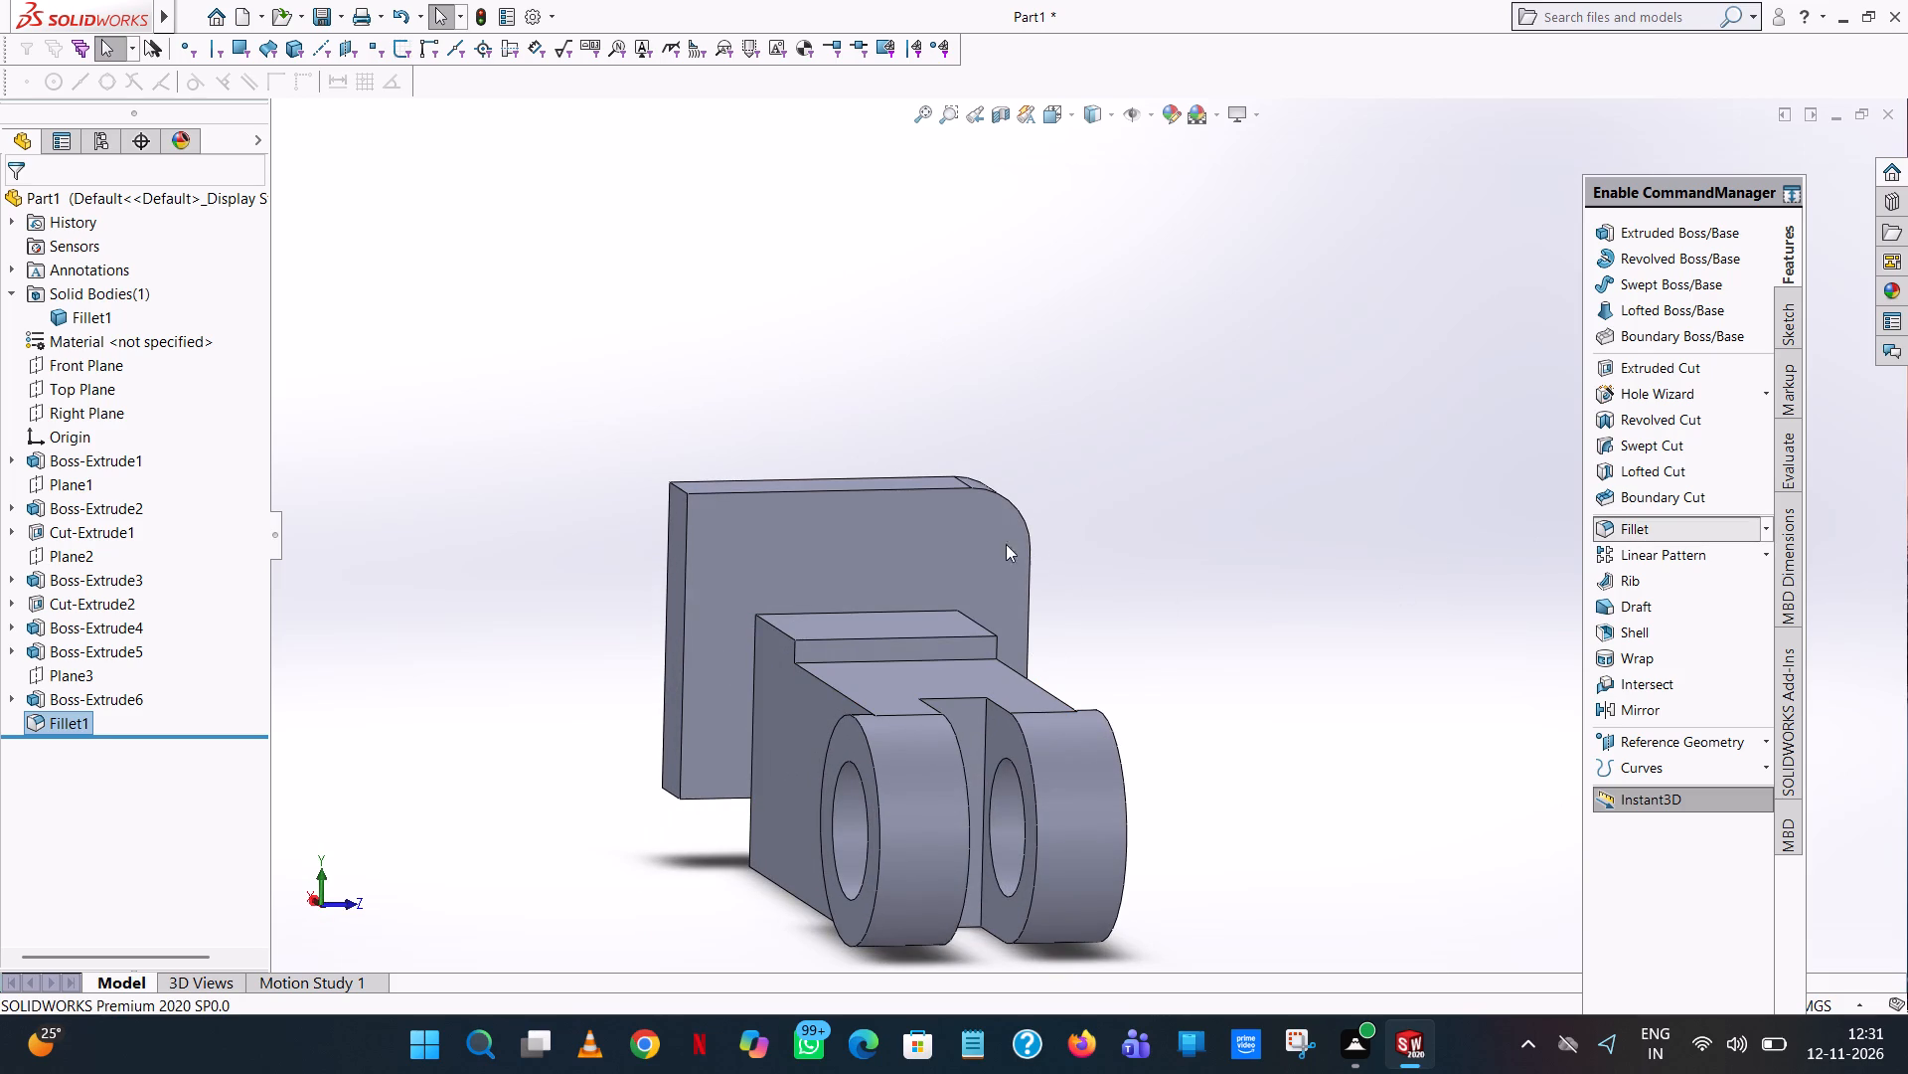
left_click(671, 485)
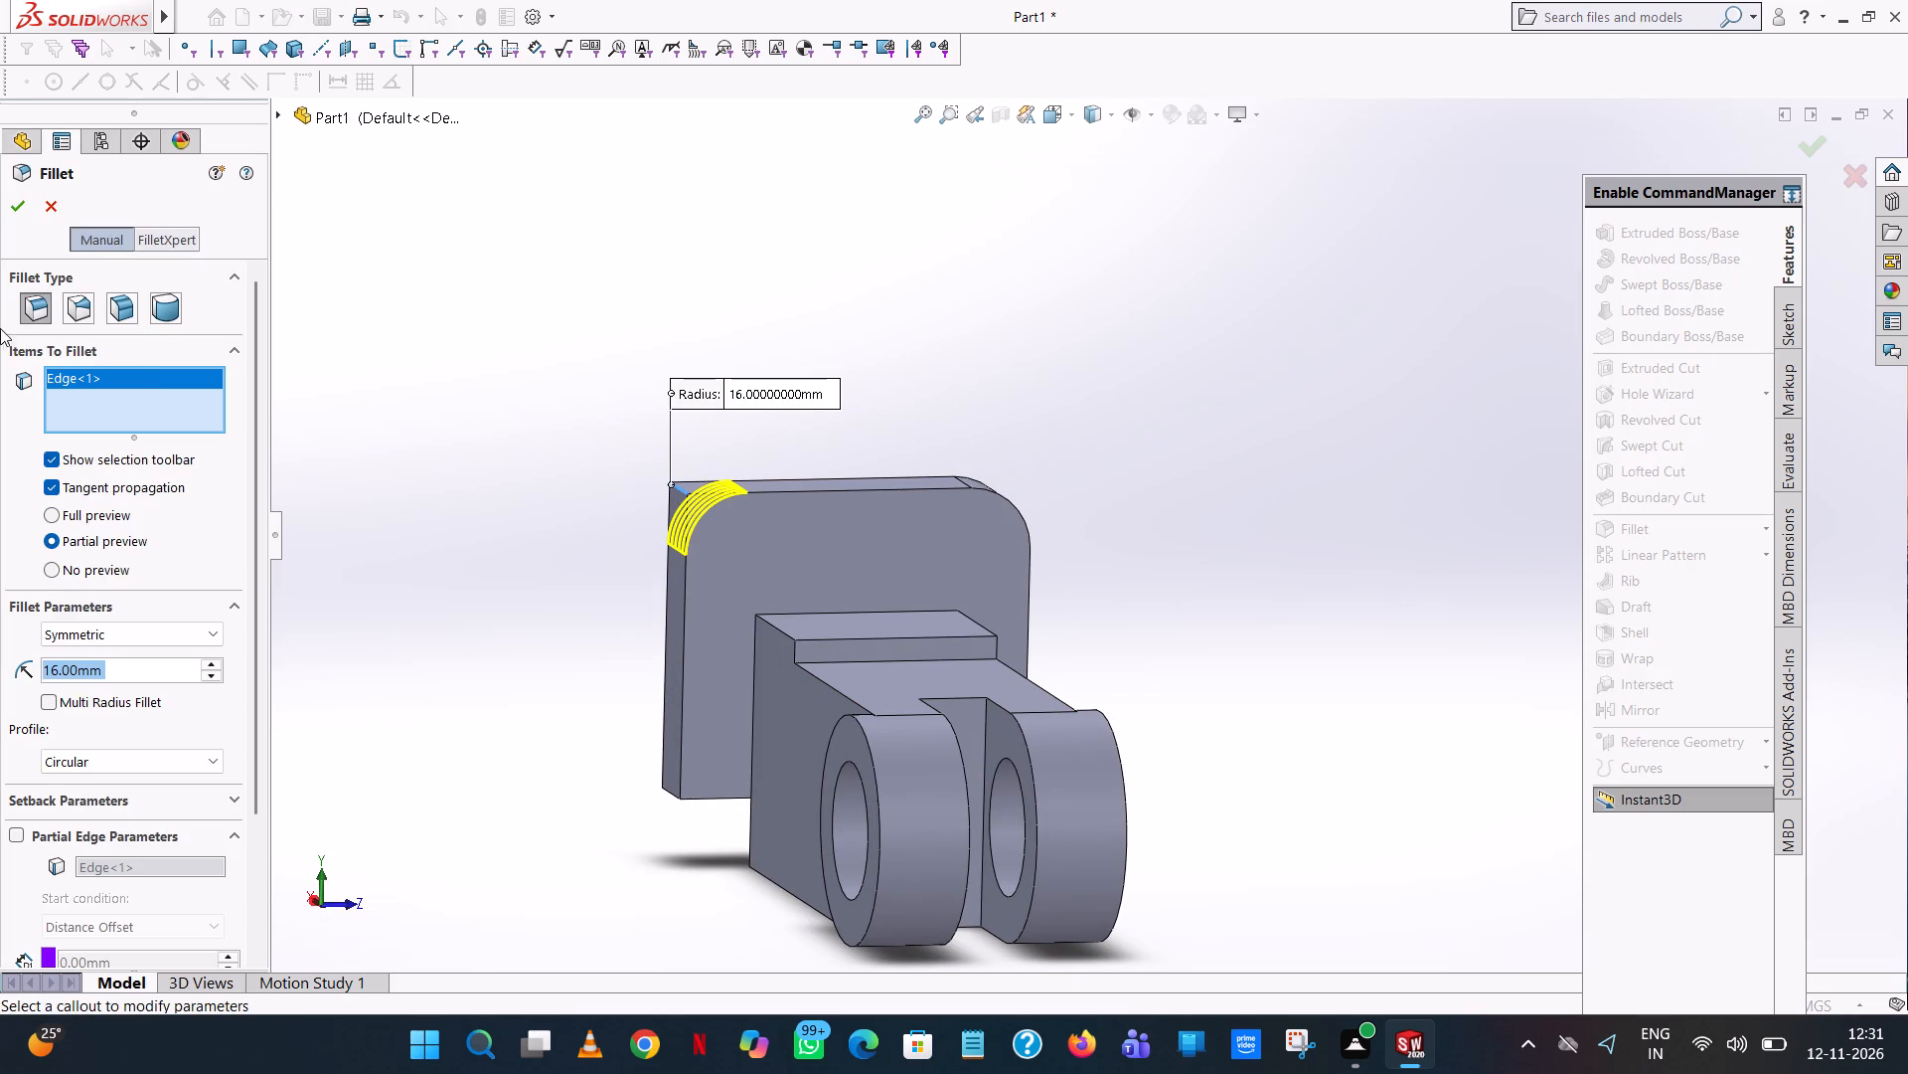
left_click(11, 194)
Start an Extruded Cut with a new sketch on the upright's face toward the clevis, viewed square-on.
left_click(1113, 440)
scroll(1020, 470, "up", 1)
middle_click_drag(1014, 470, 926, 416)
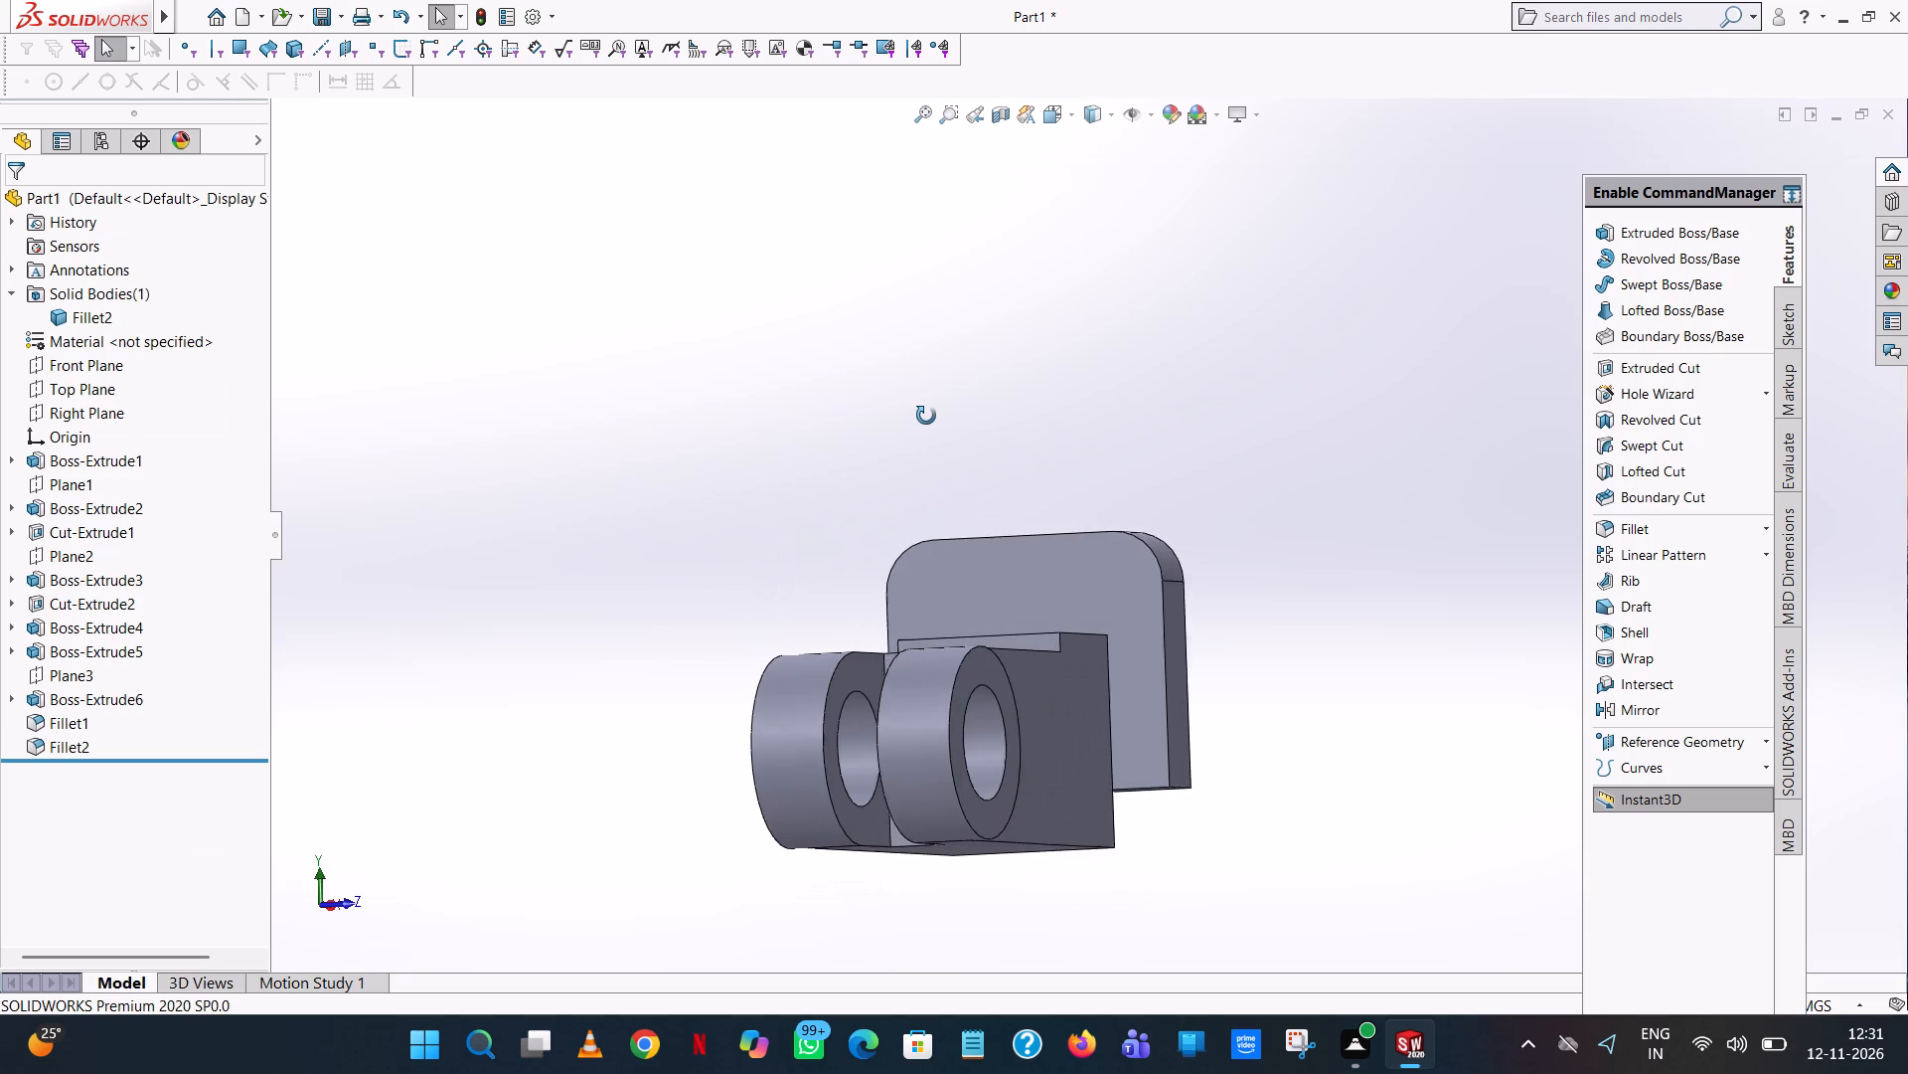
middle_click_drag(926, 416, 952, 451)
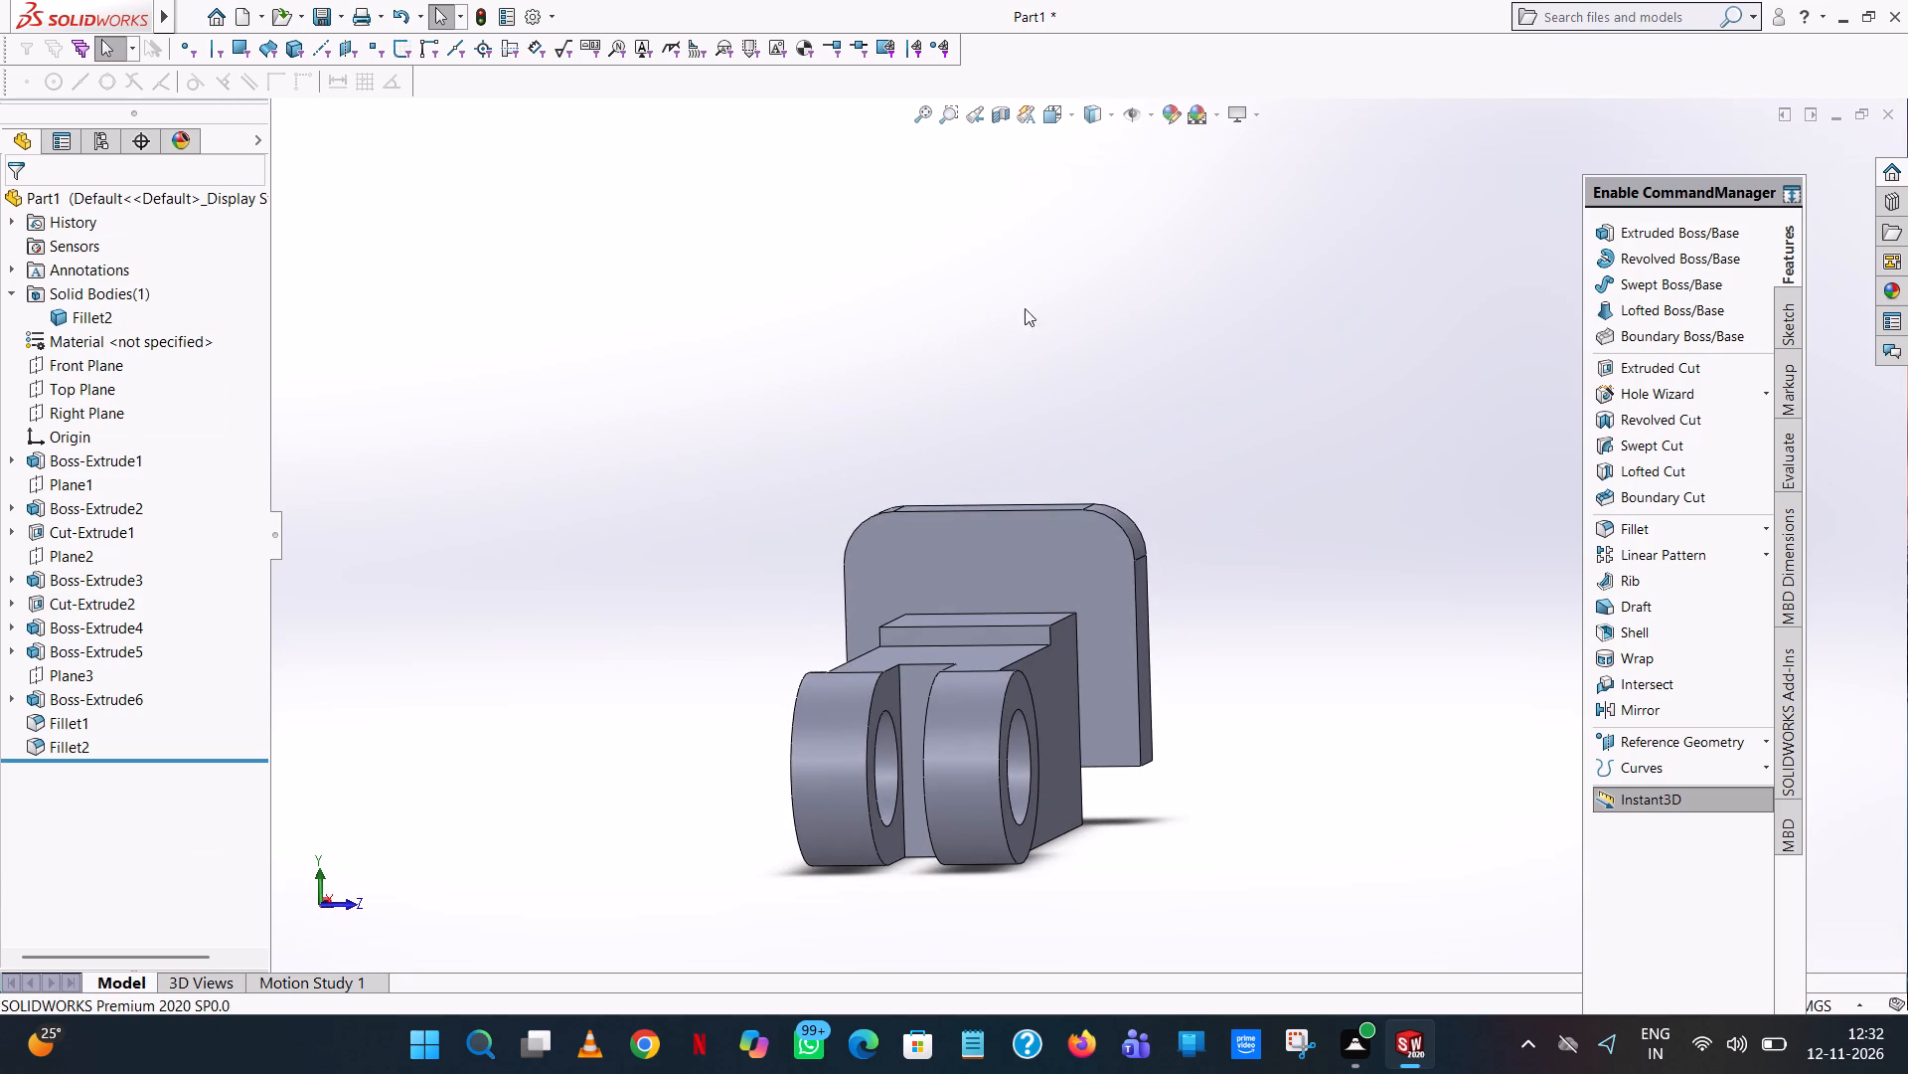
left_click(1654, 374)
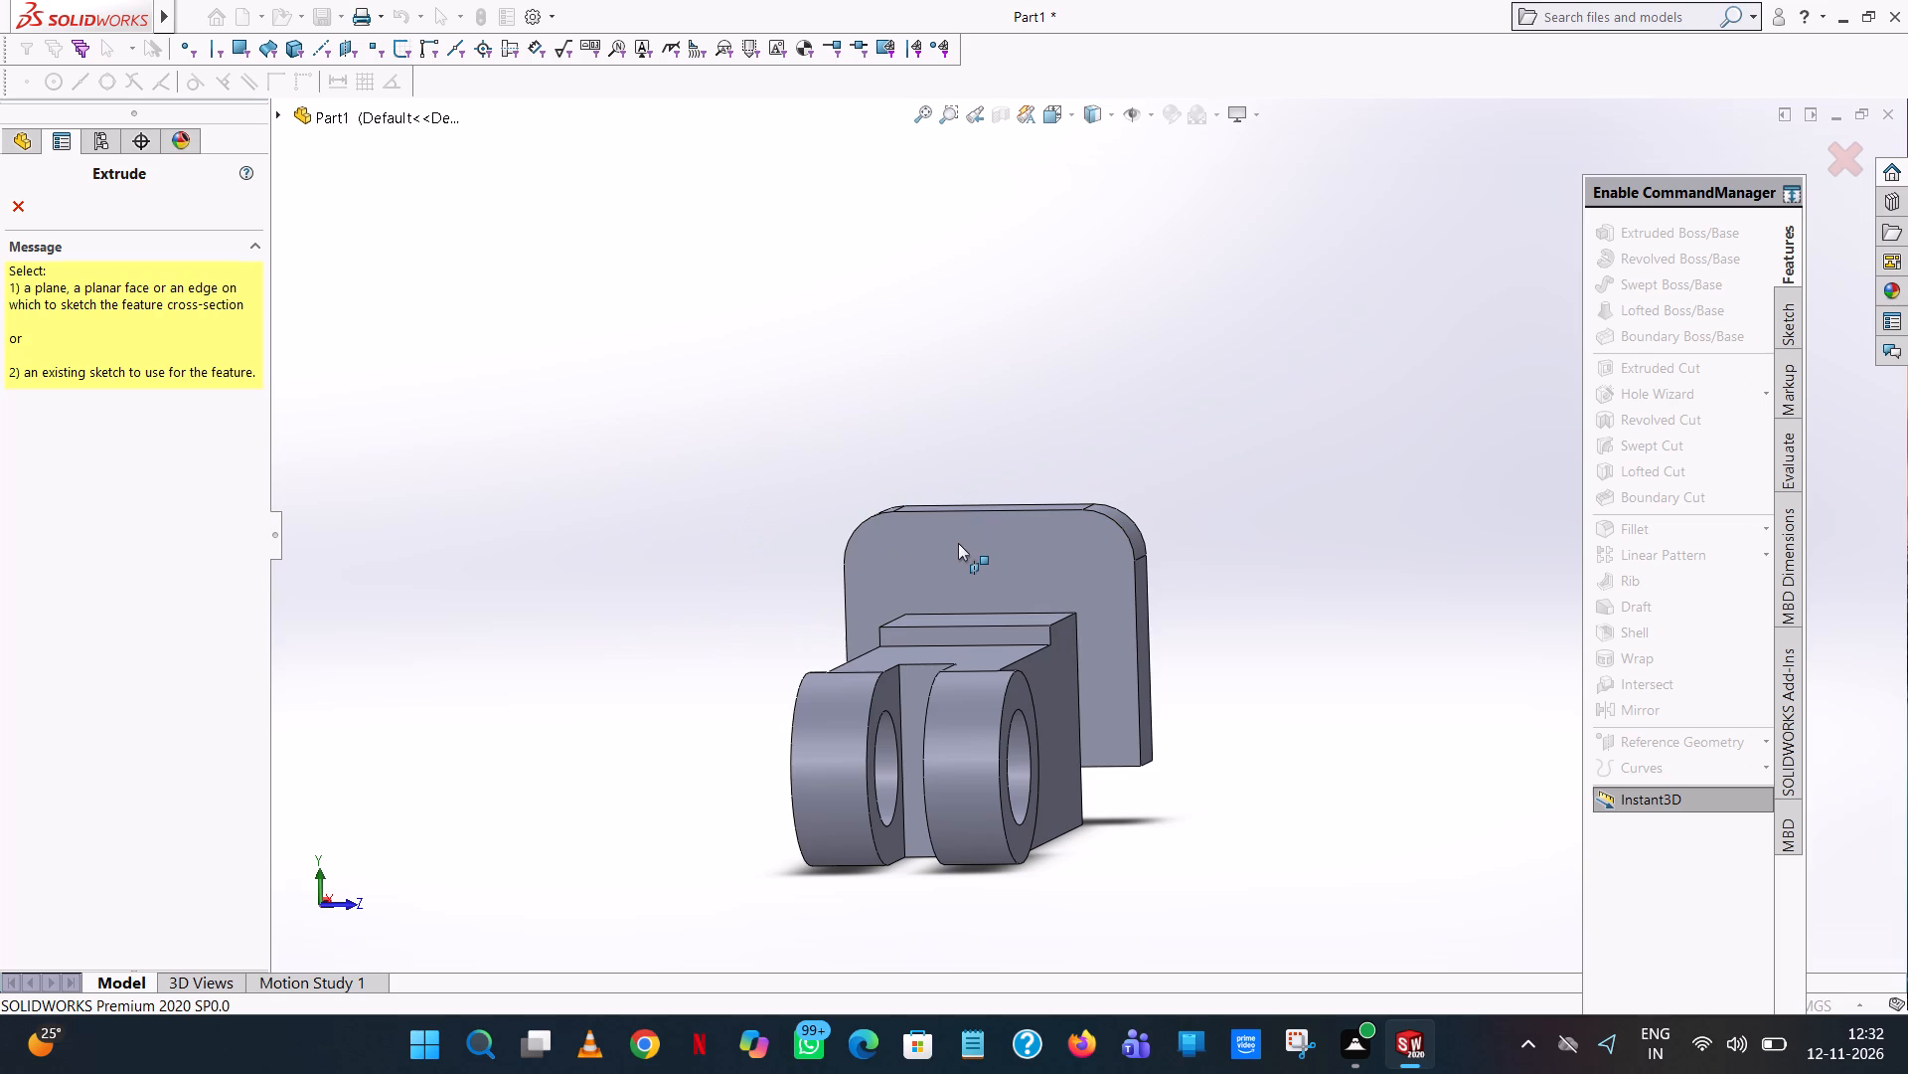
left_click(1062, 574)
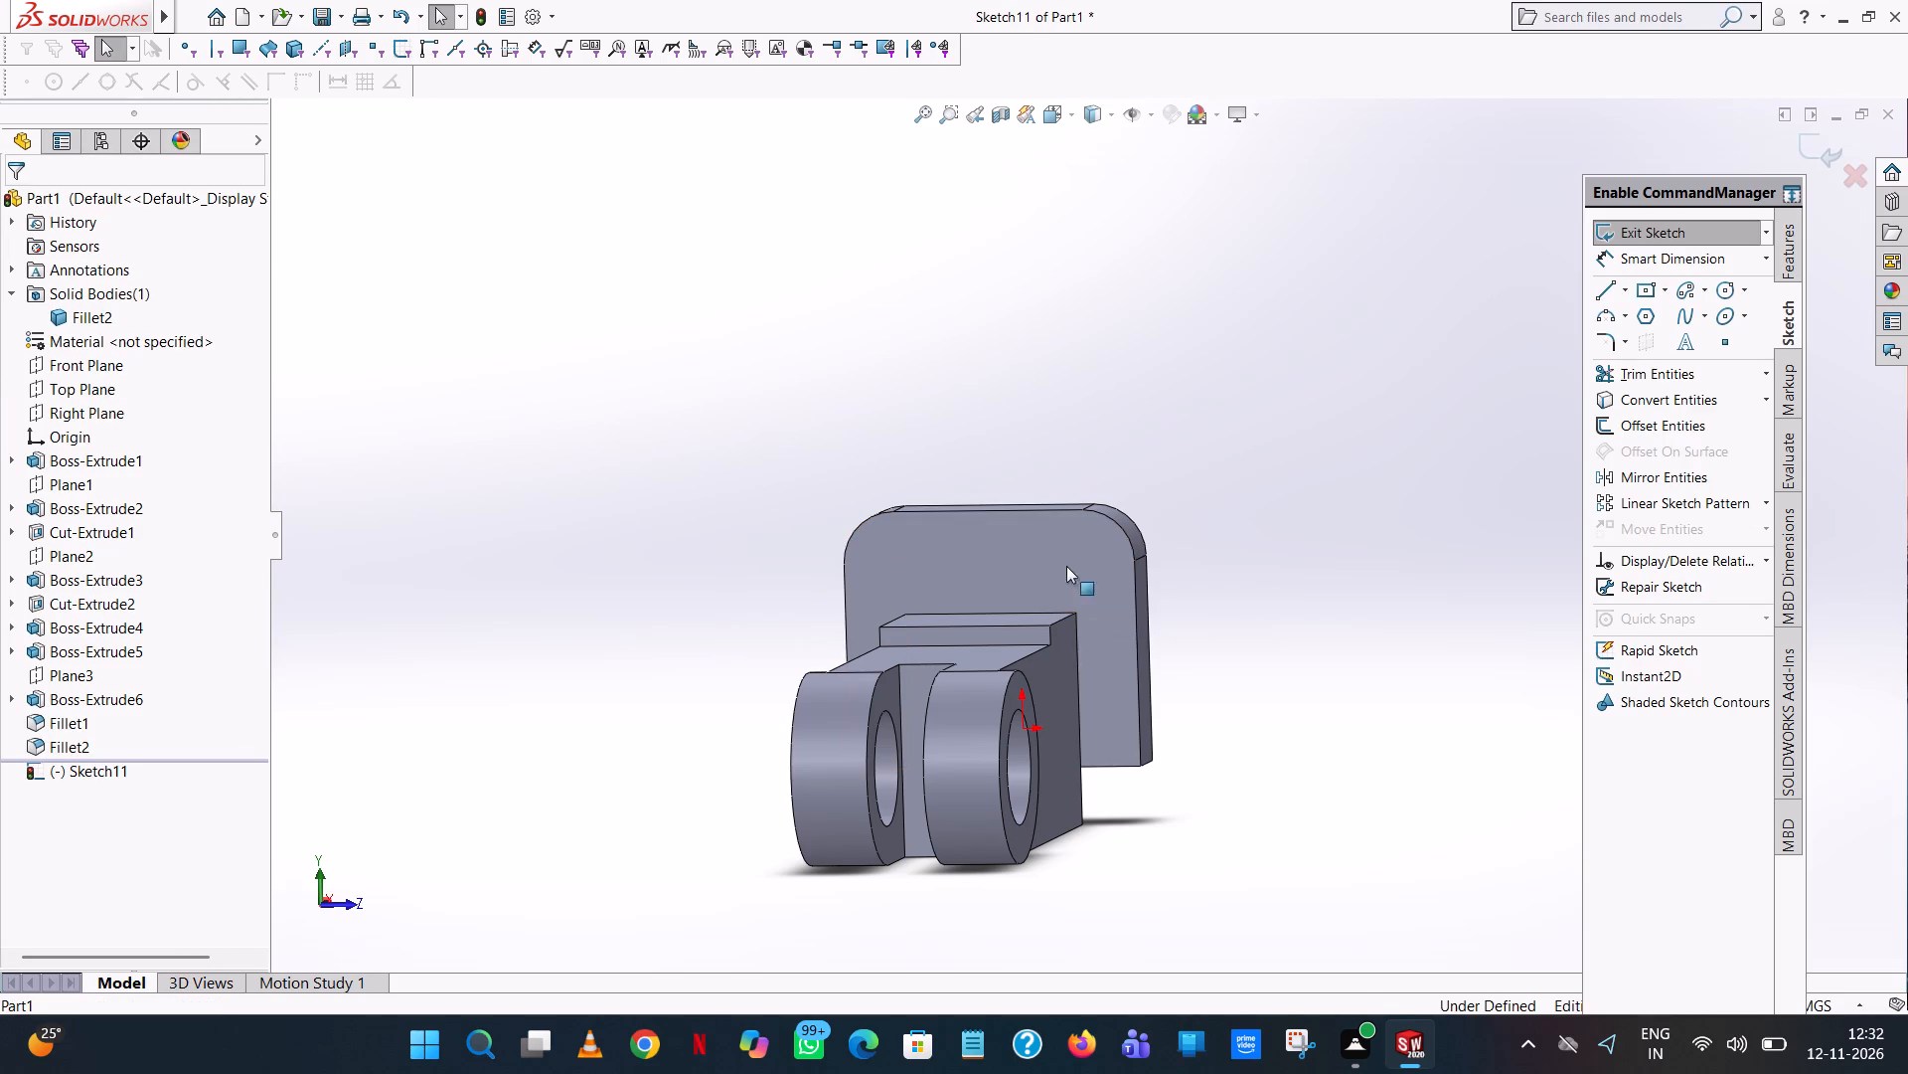
scroll(1067, 559, "up", 1)
middle_click_drag(1068, 560, 949, 593)
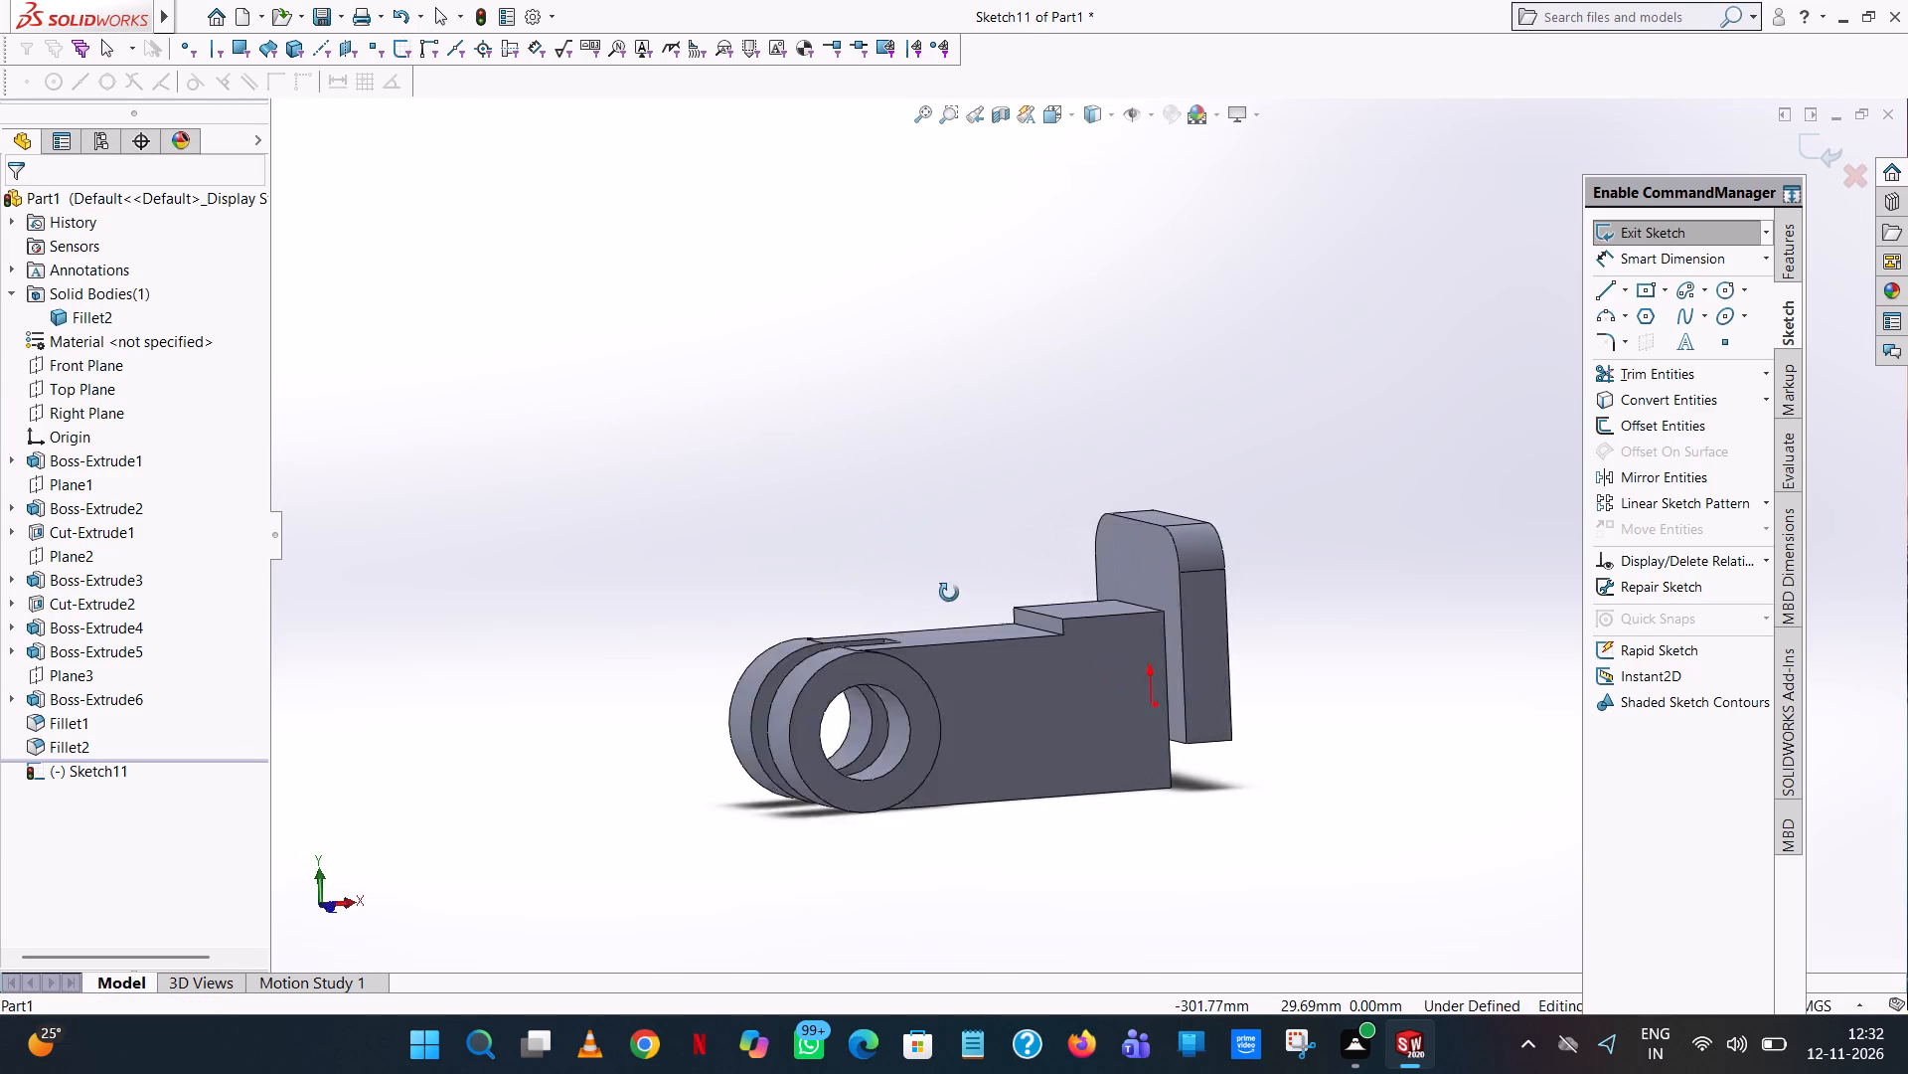
middle_click_drag(949, 593, 1038, 625)
scroll(1038, 624, "up", 1)
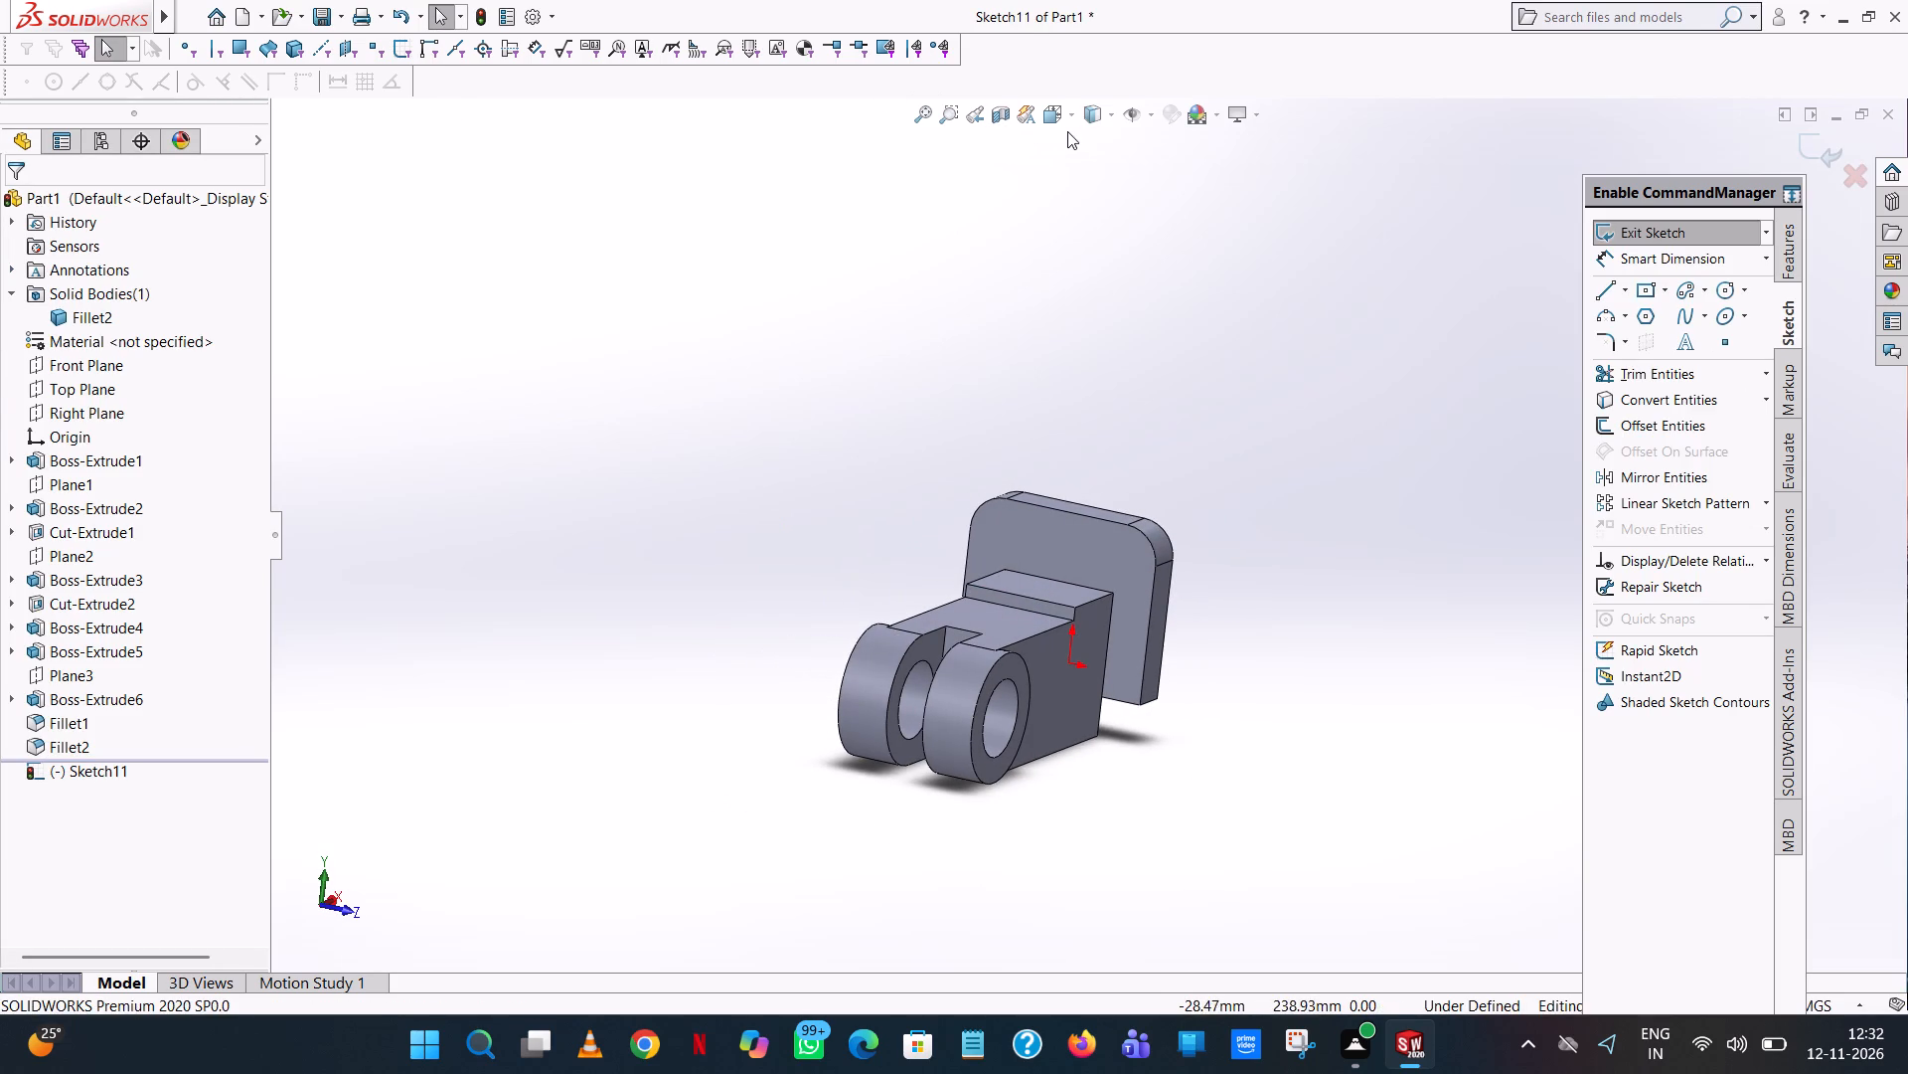
left_click(1069, 118)
left_click(1164, 223)
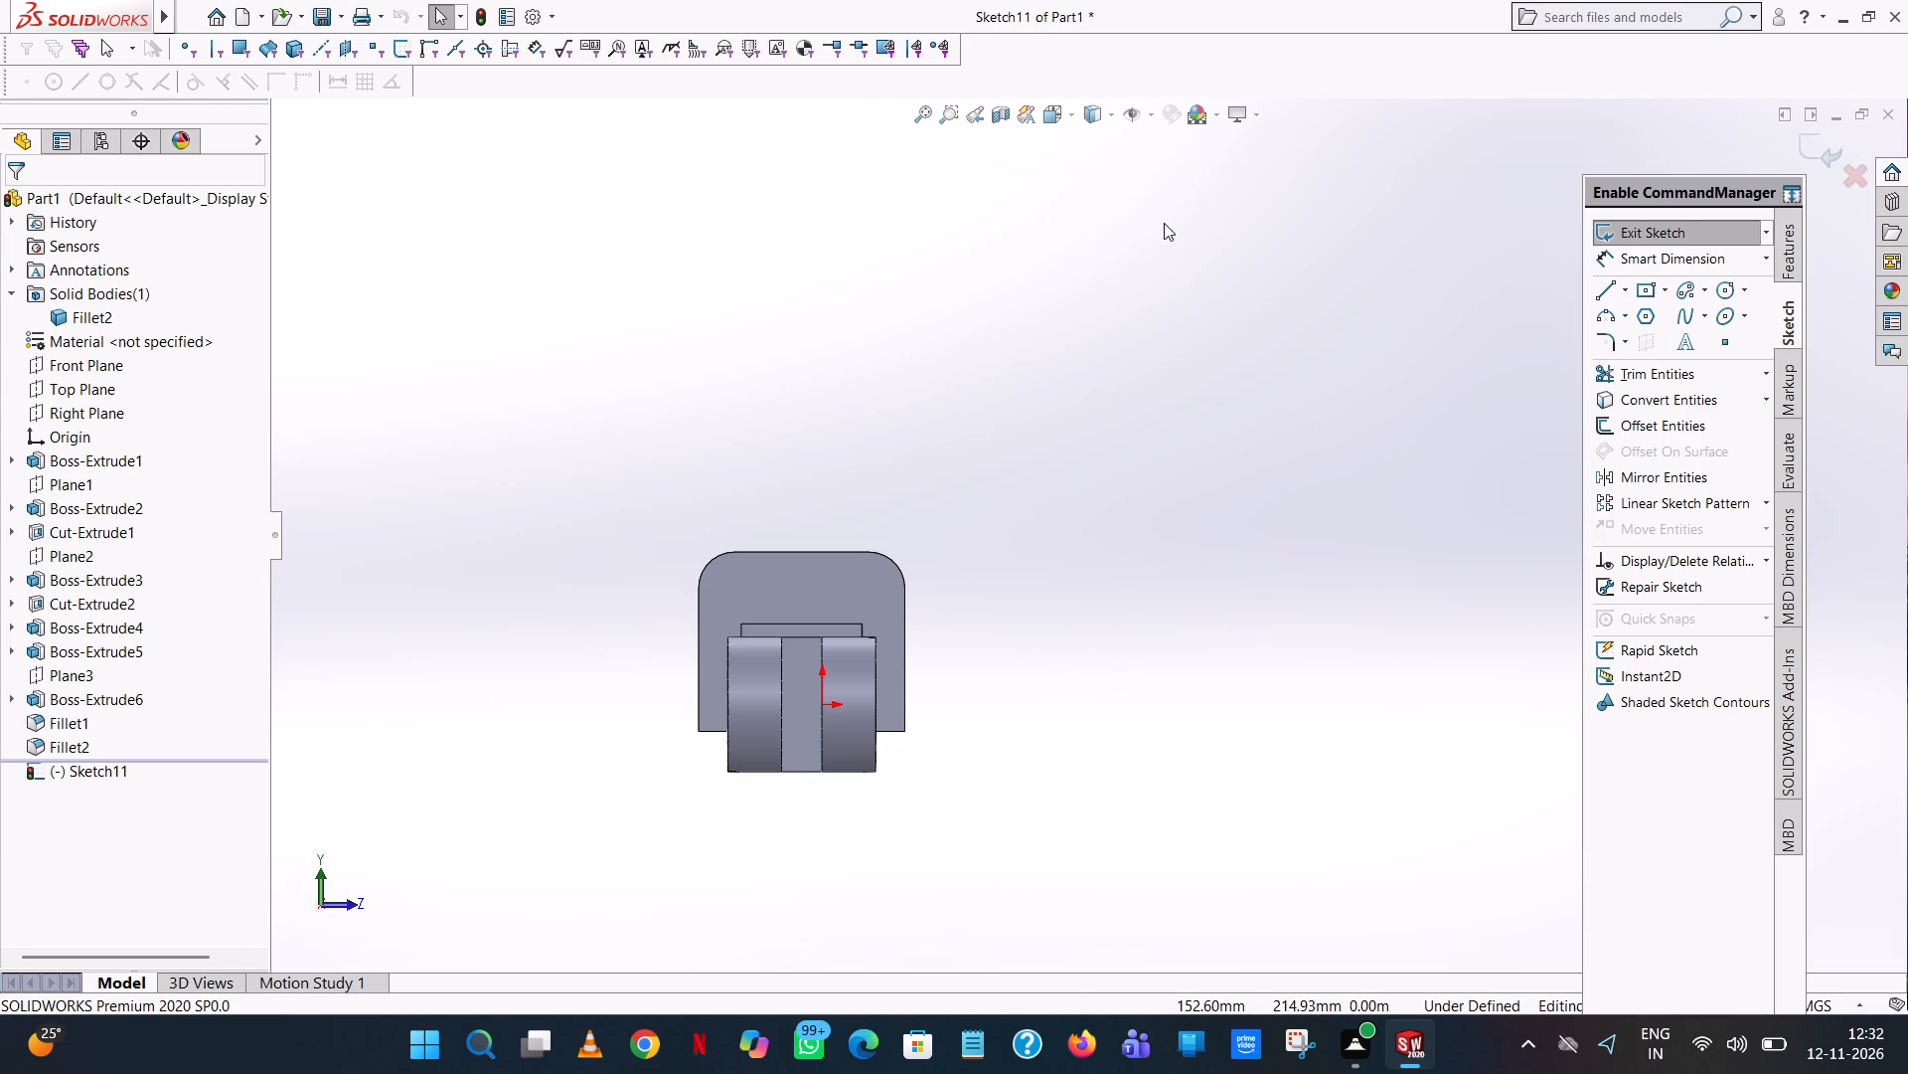
Sketch a circle of 8 mm radius concentric with the upright's rounded upper corner on the +Z side.
left_click(1725, 290)
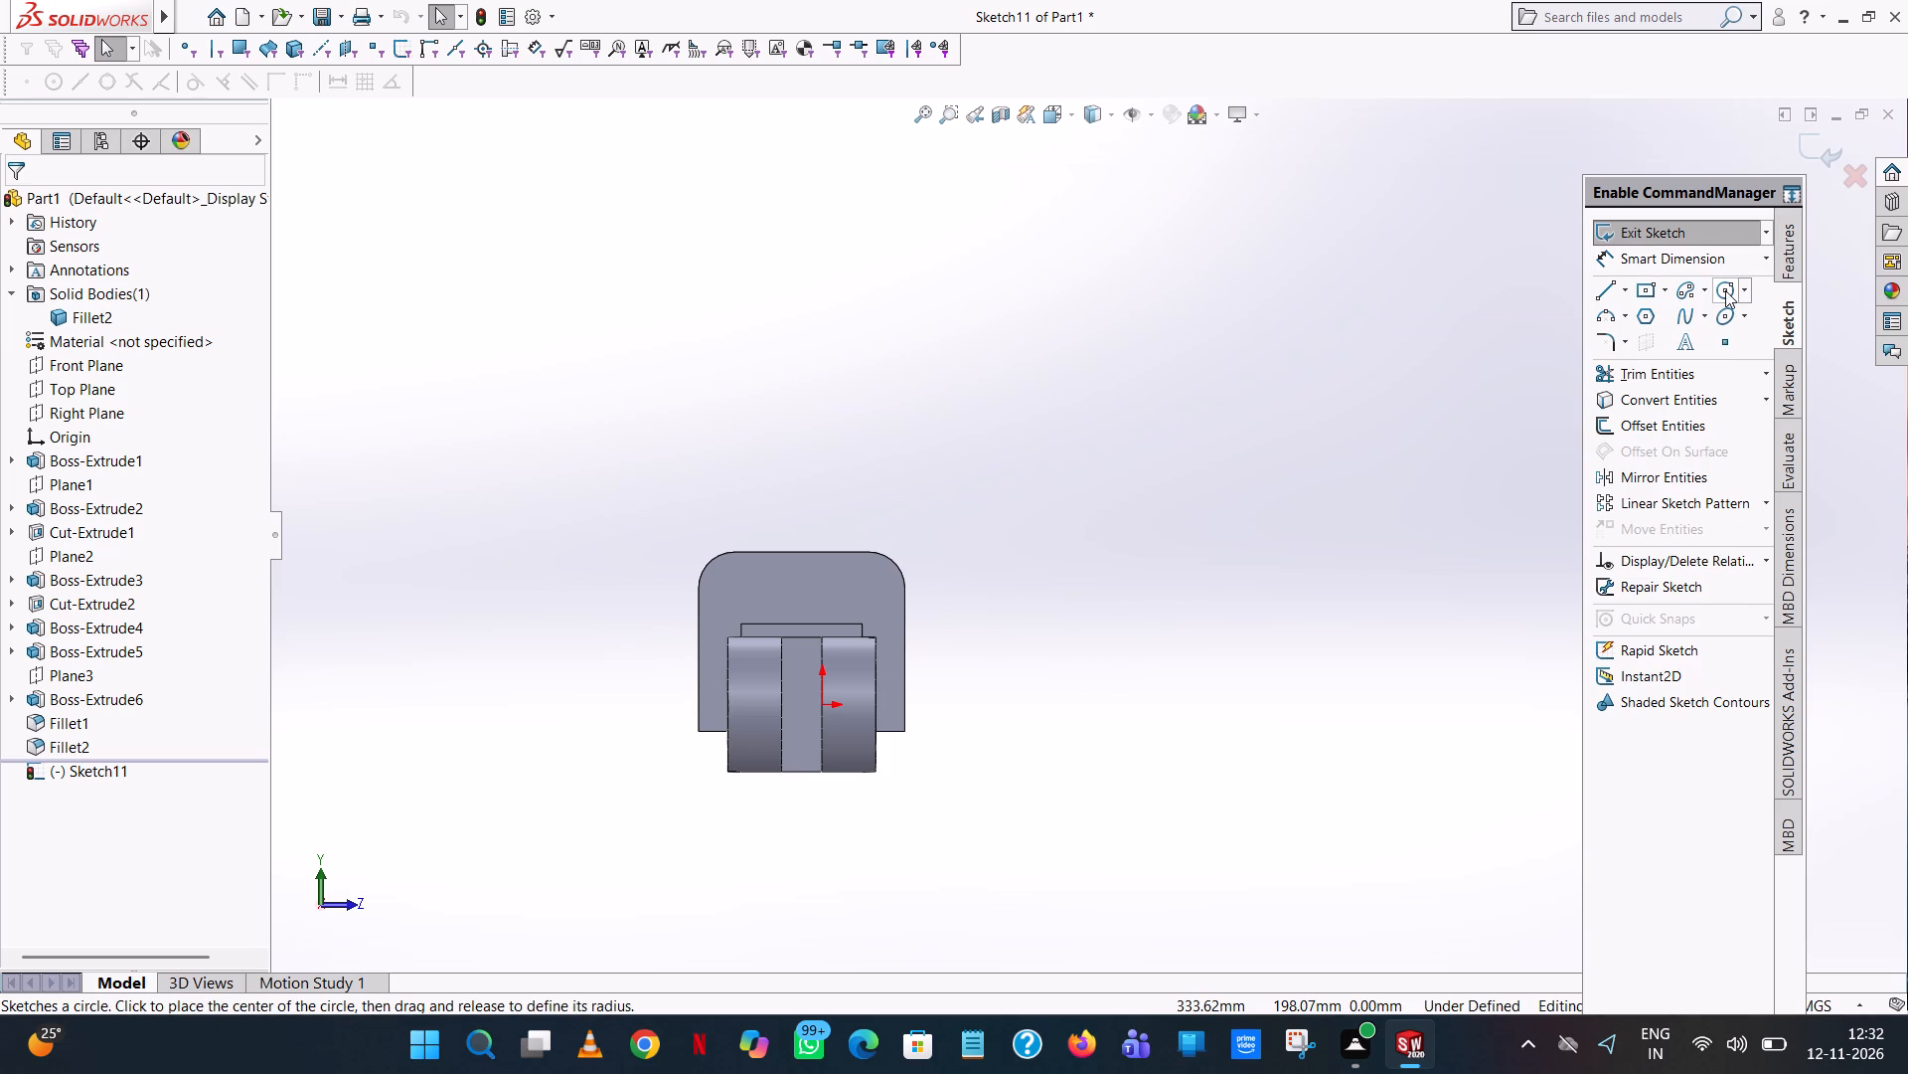
scroll(917, 567, "down", 4)
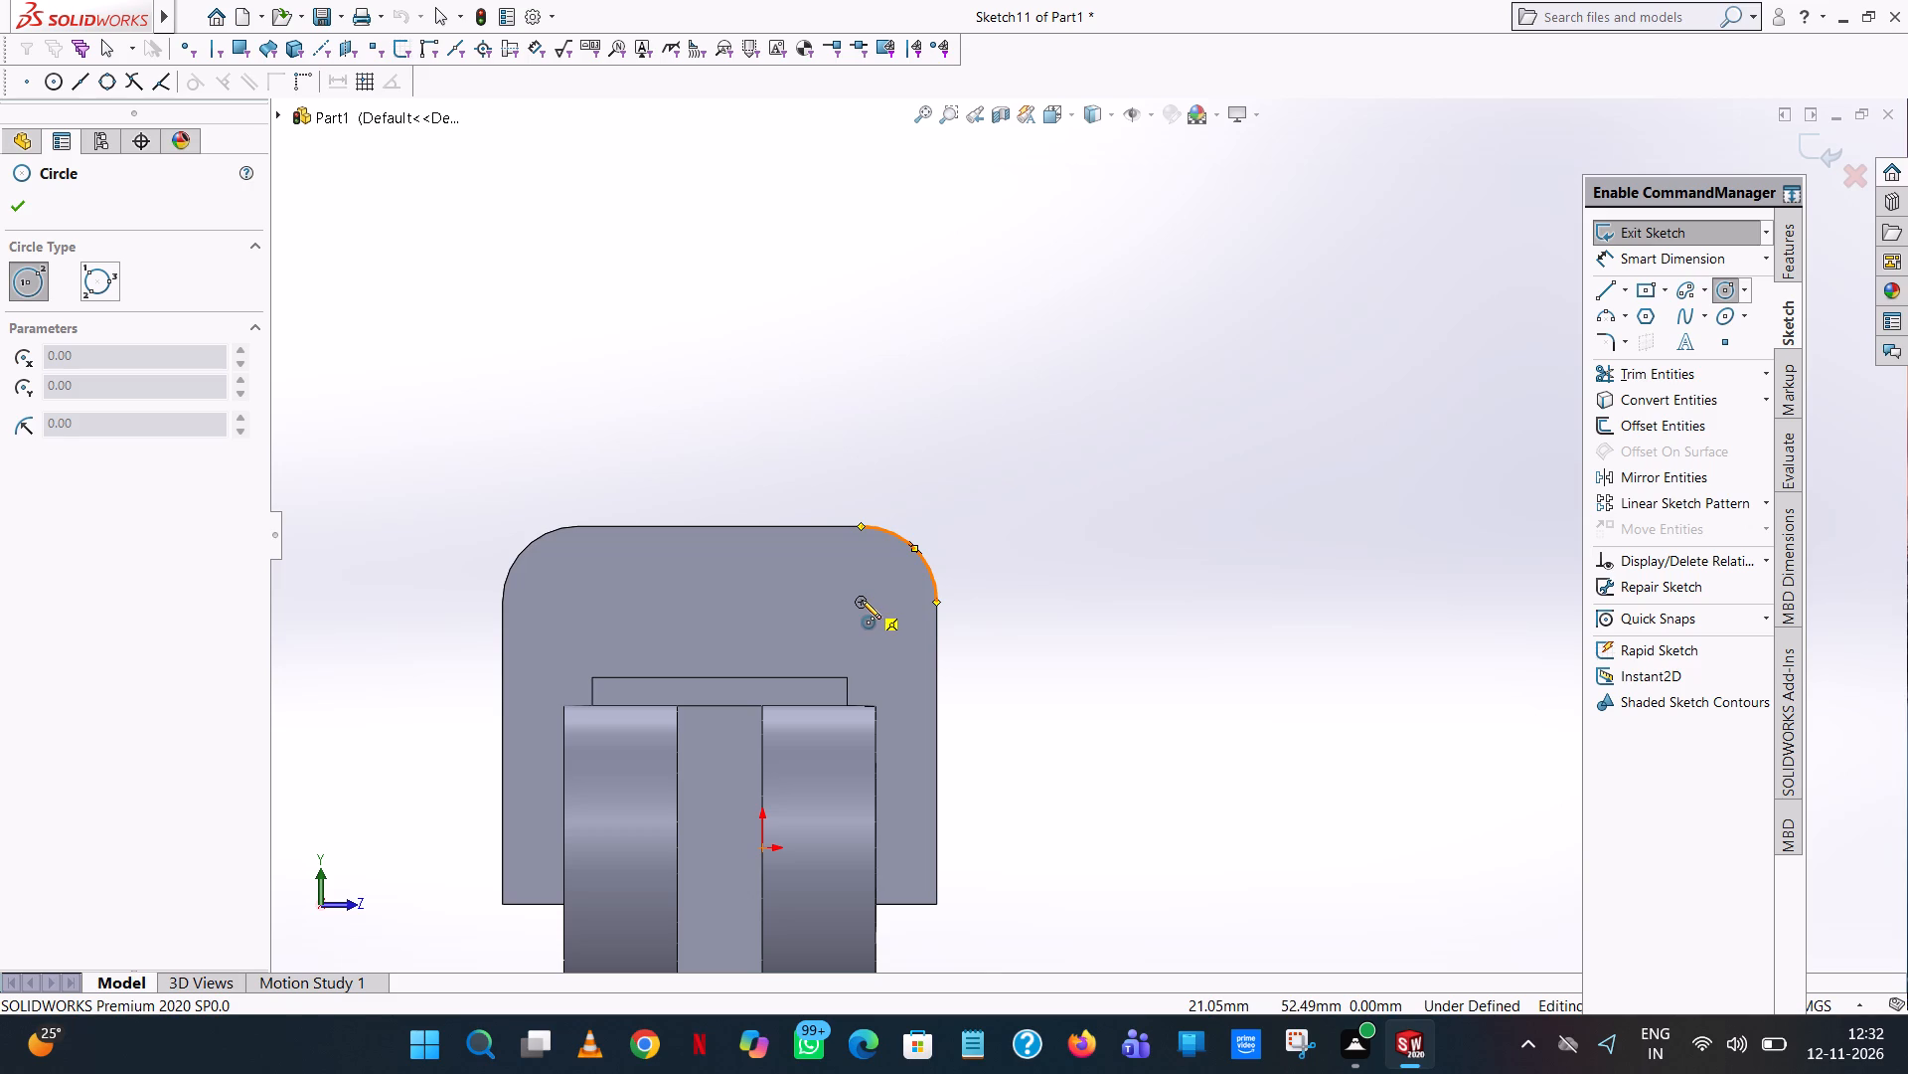
left_click(862, 600)
left_click(898, 565)
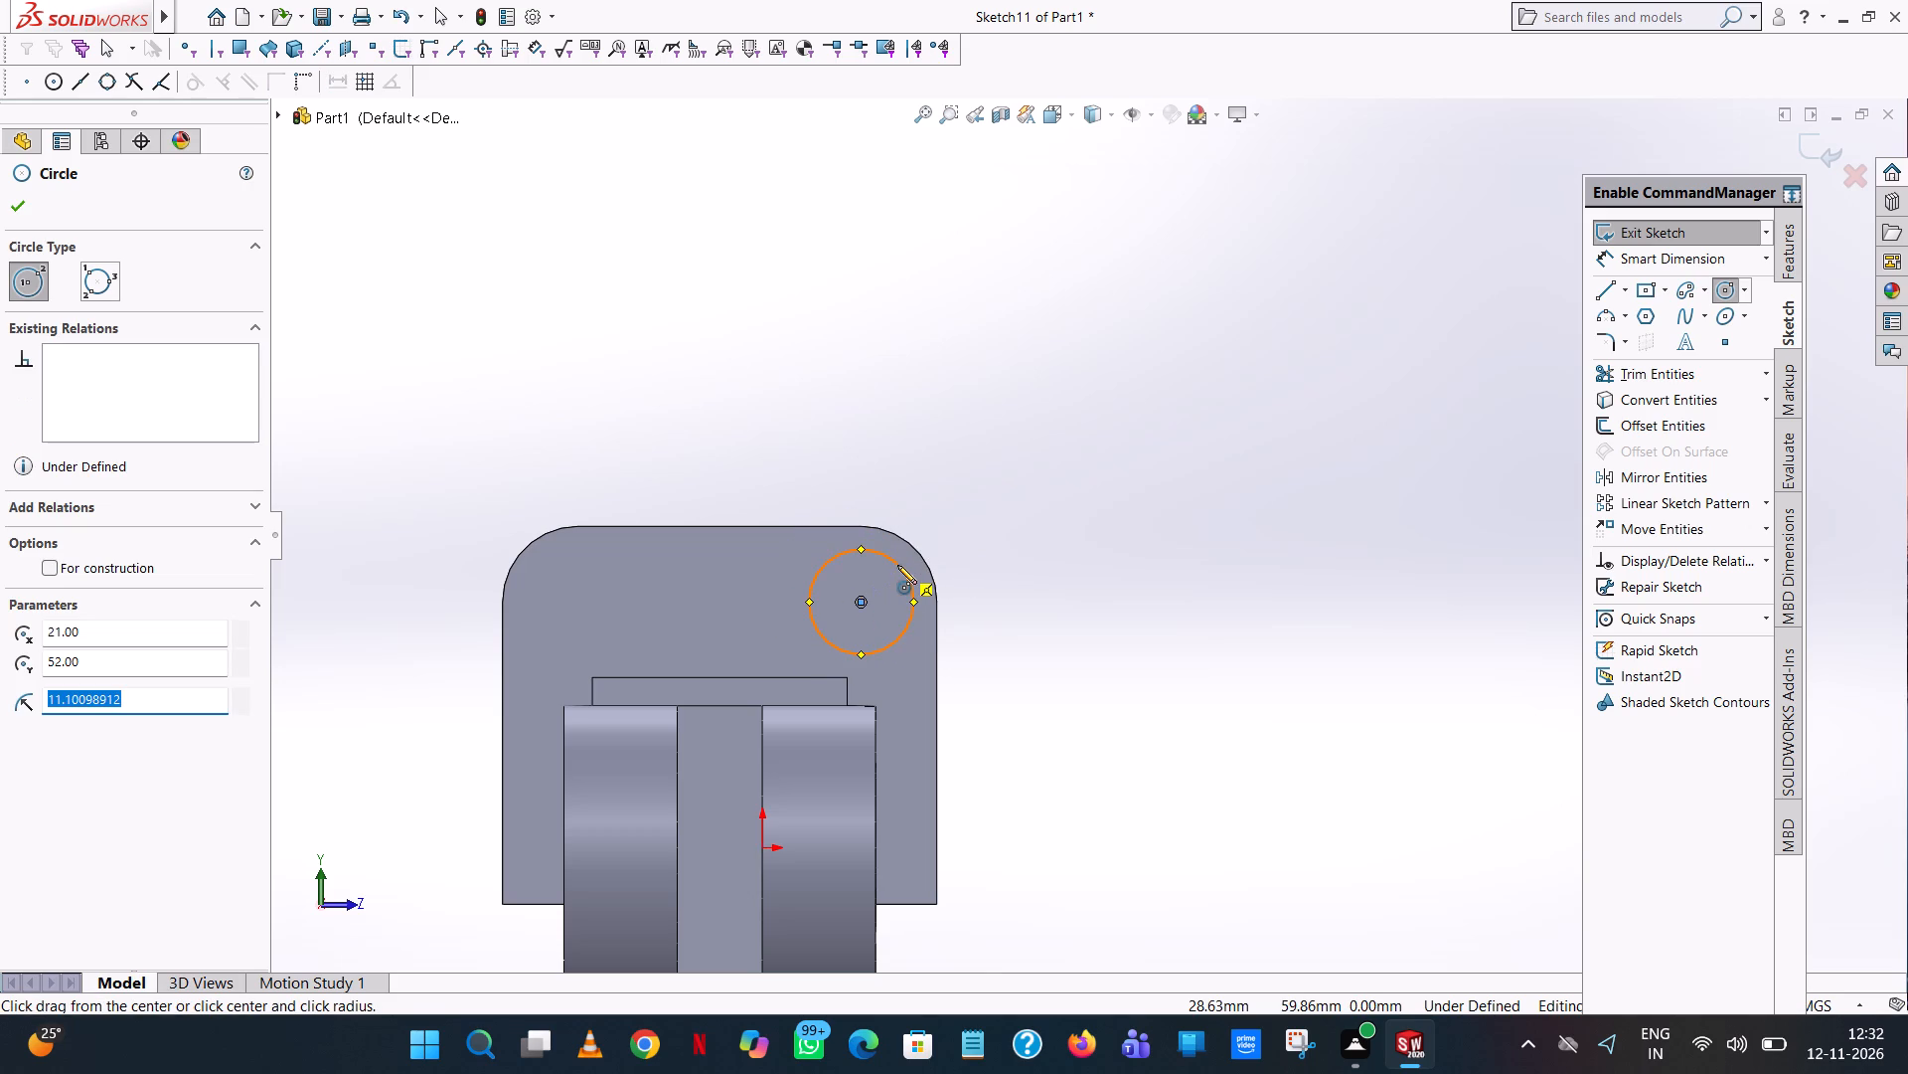
key("8")
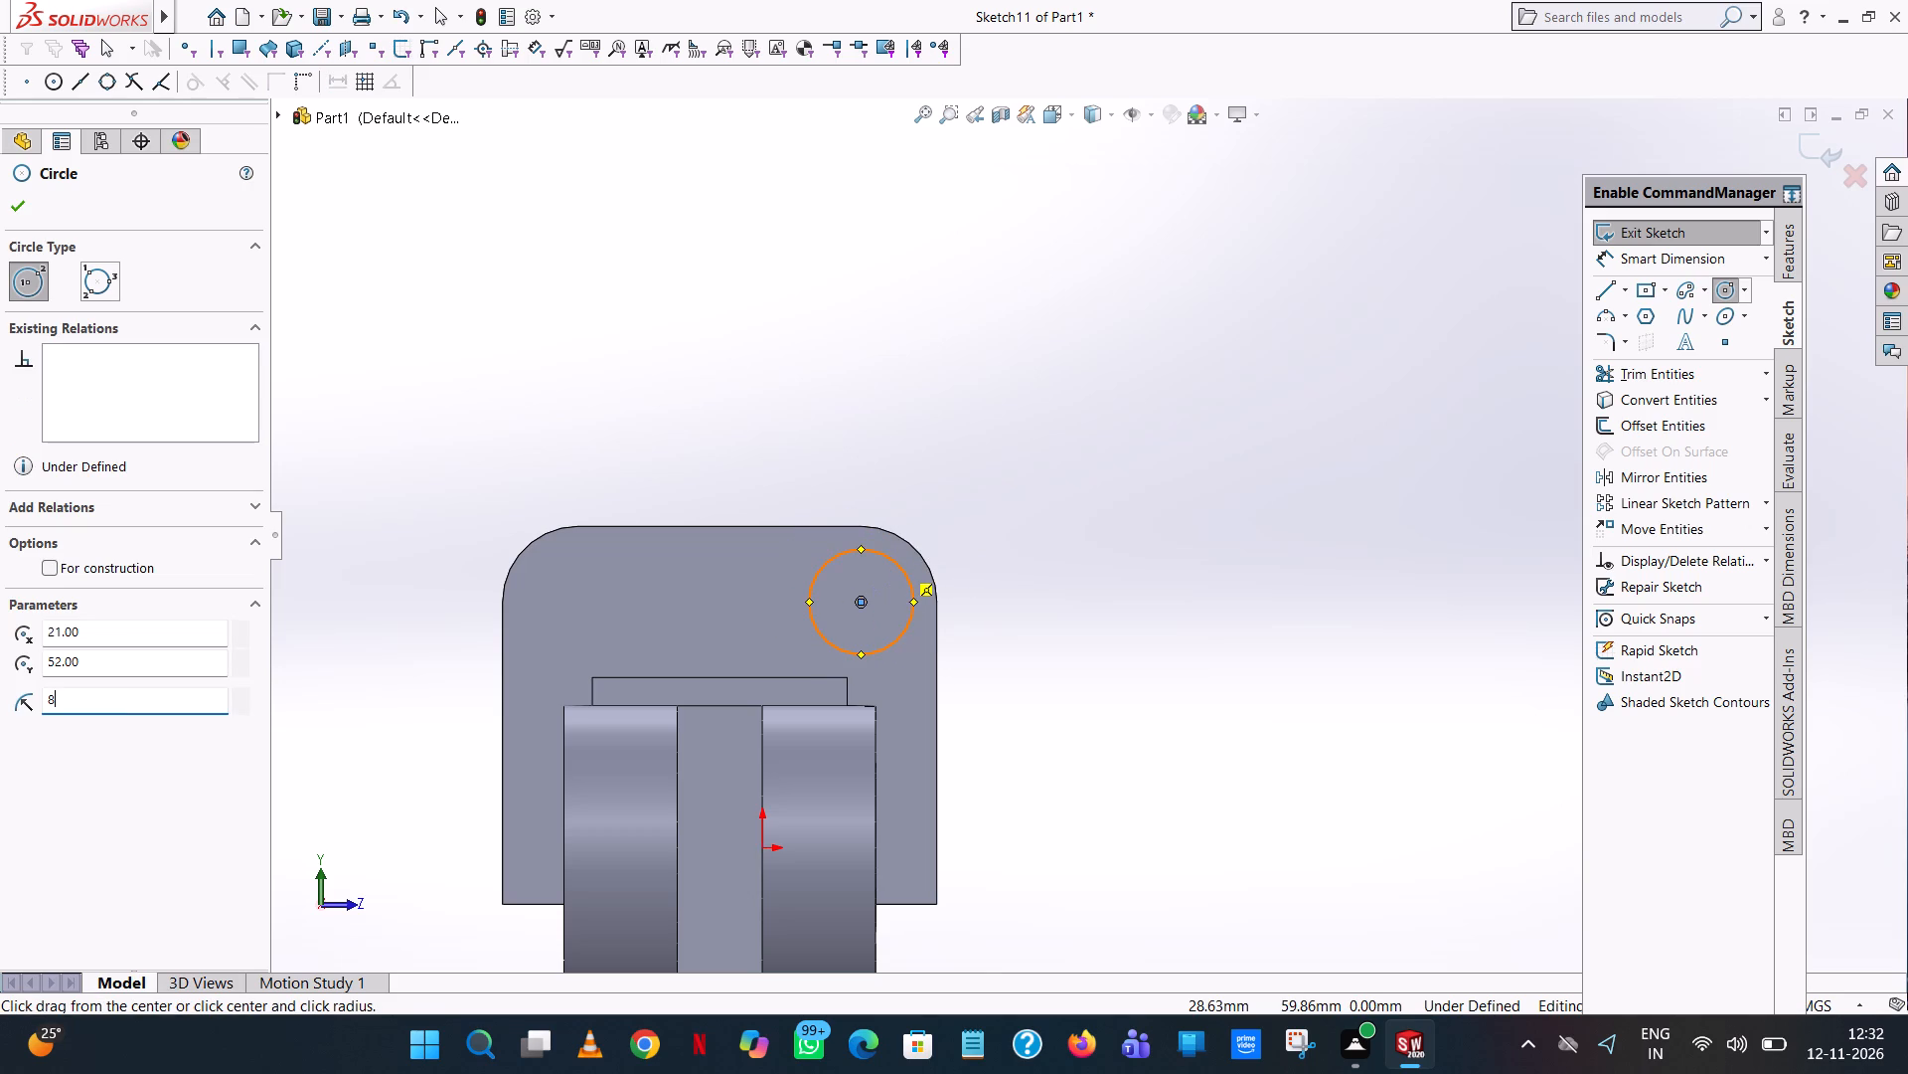
key("Return")
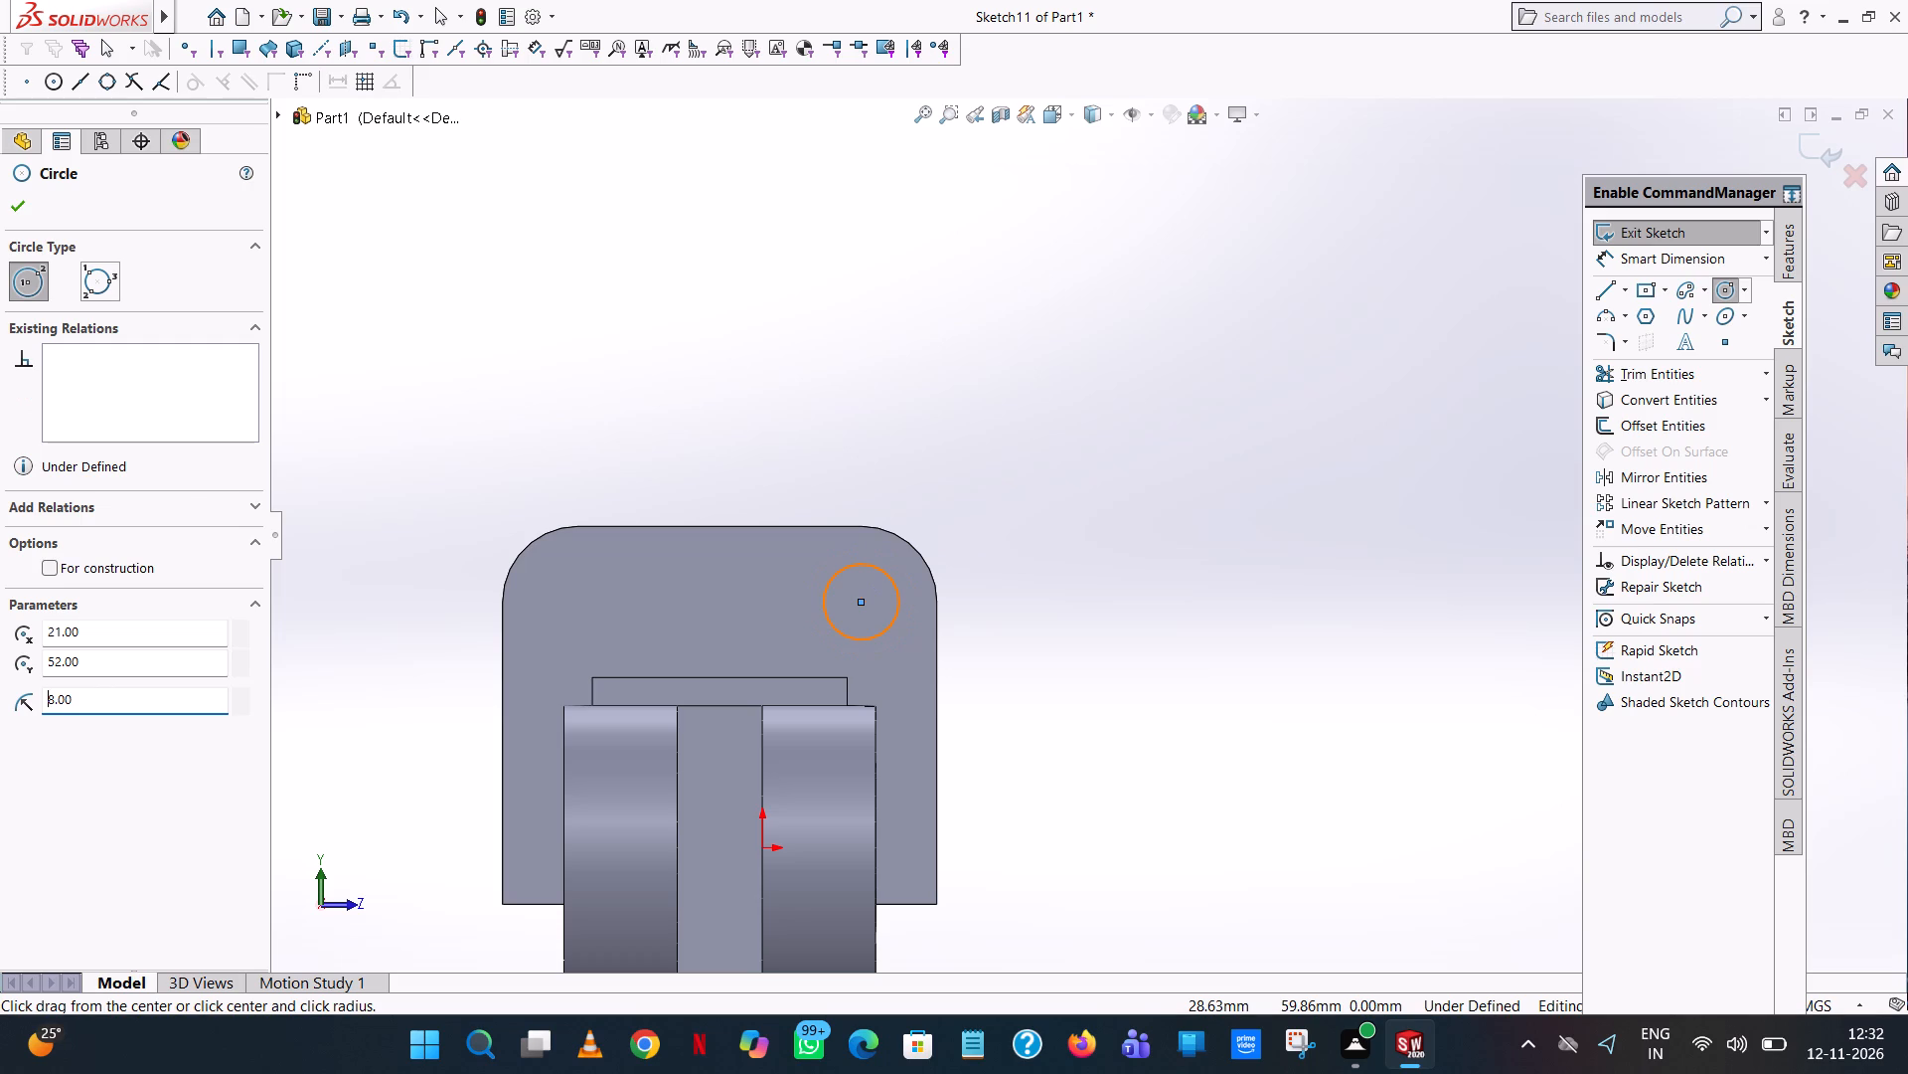
right_click(897, 565)
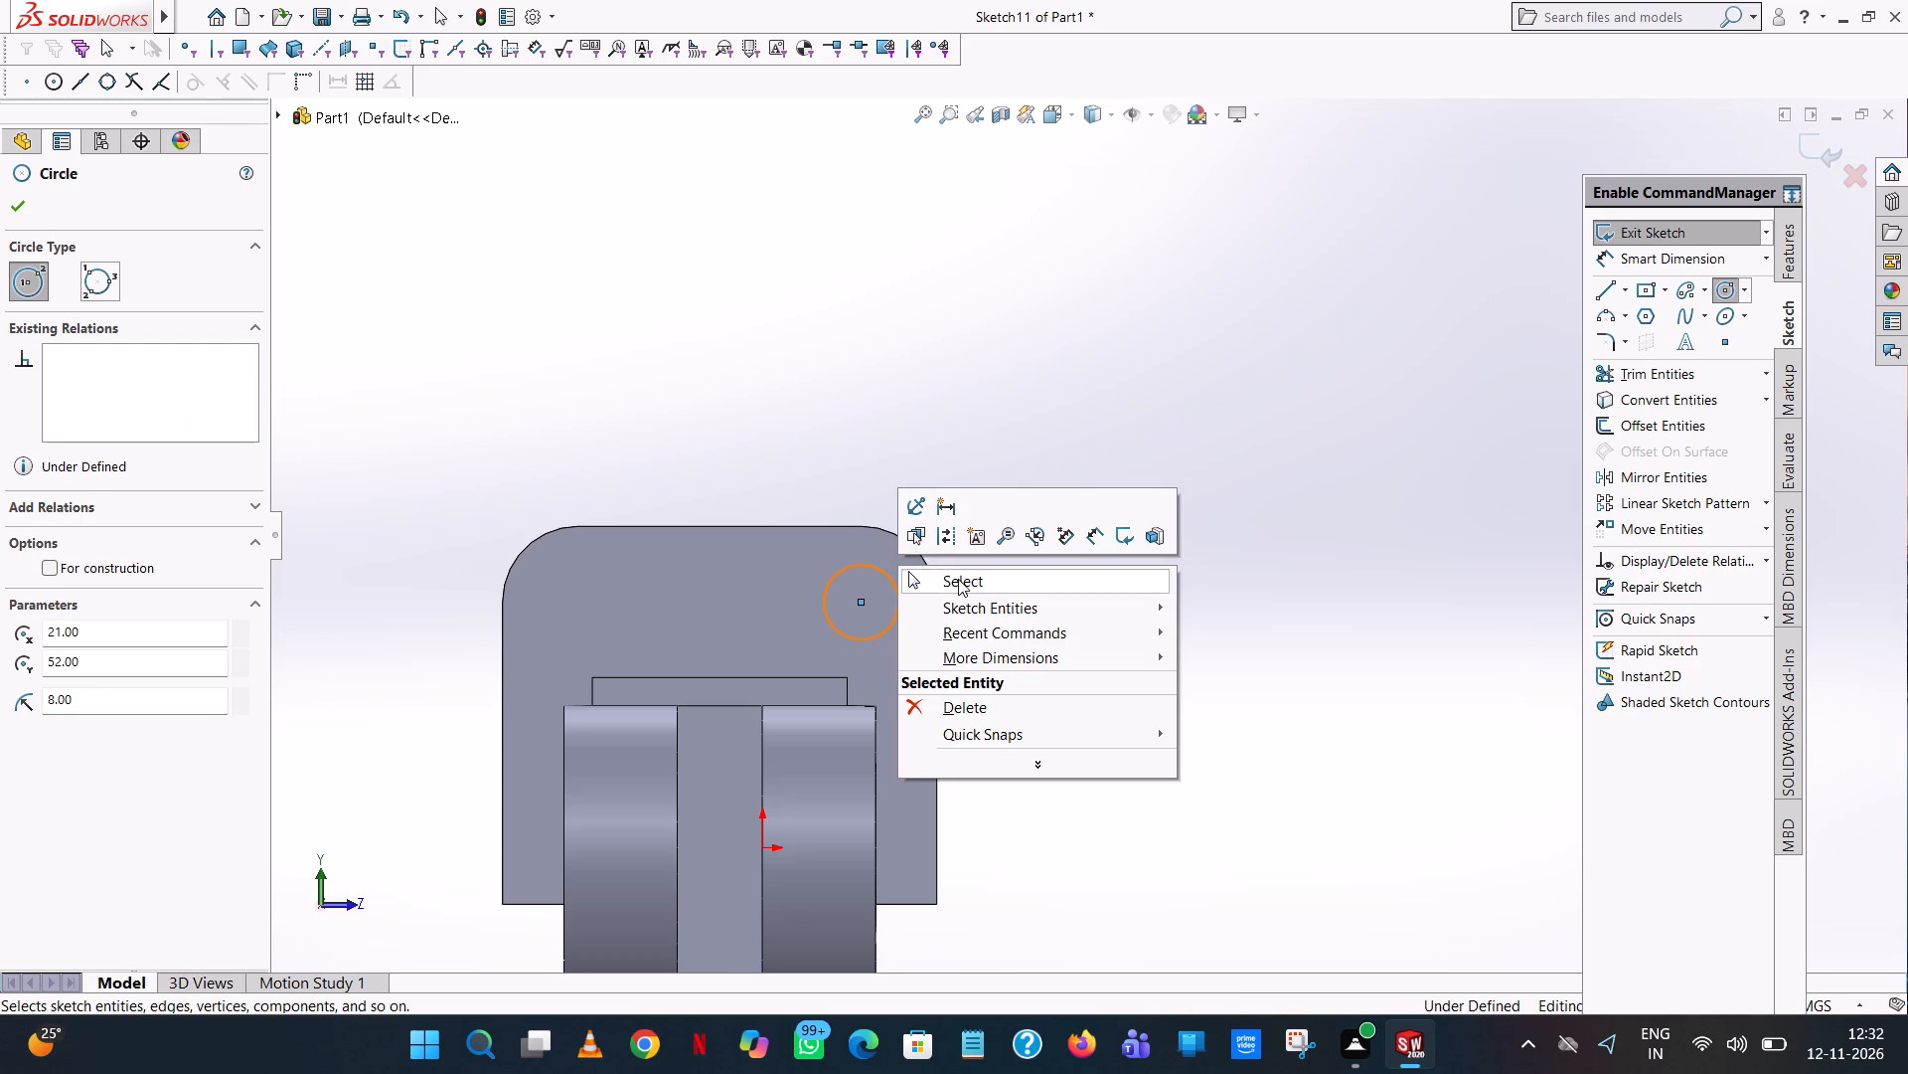
left_click(958, 579)
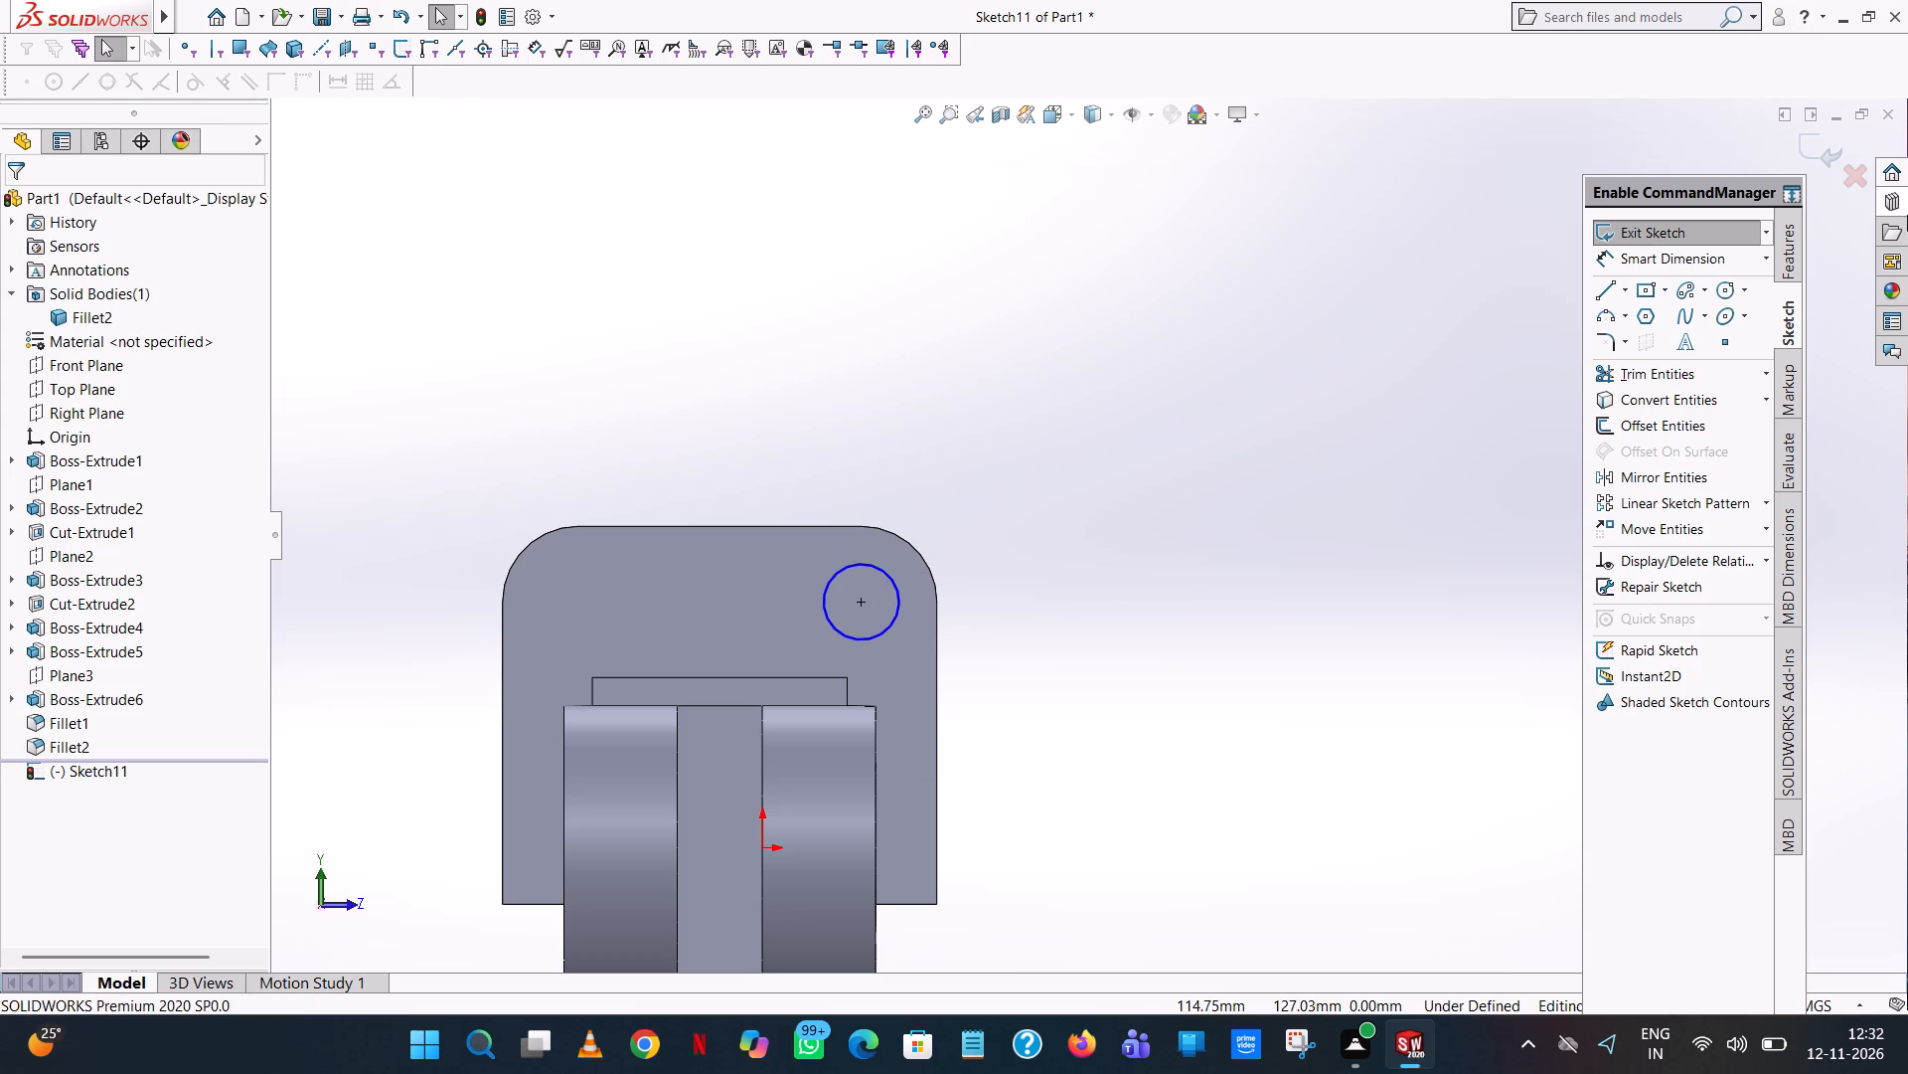
Sketch a second circle of 8 mm radius concentric with the upright's rounded upper corner on the -Z side.
left_click(1722, 282)
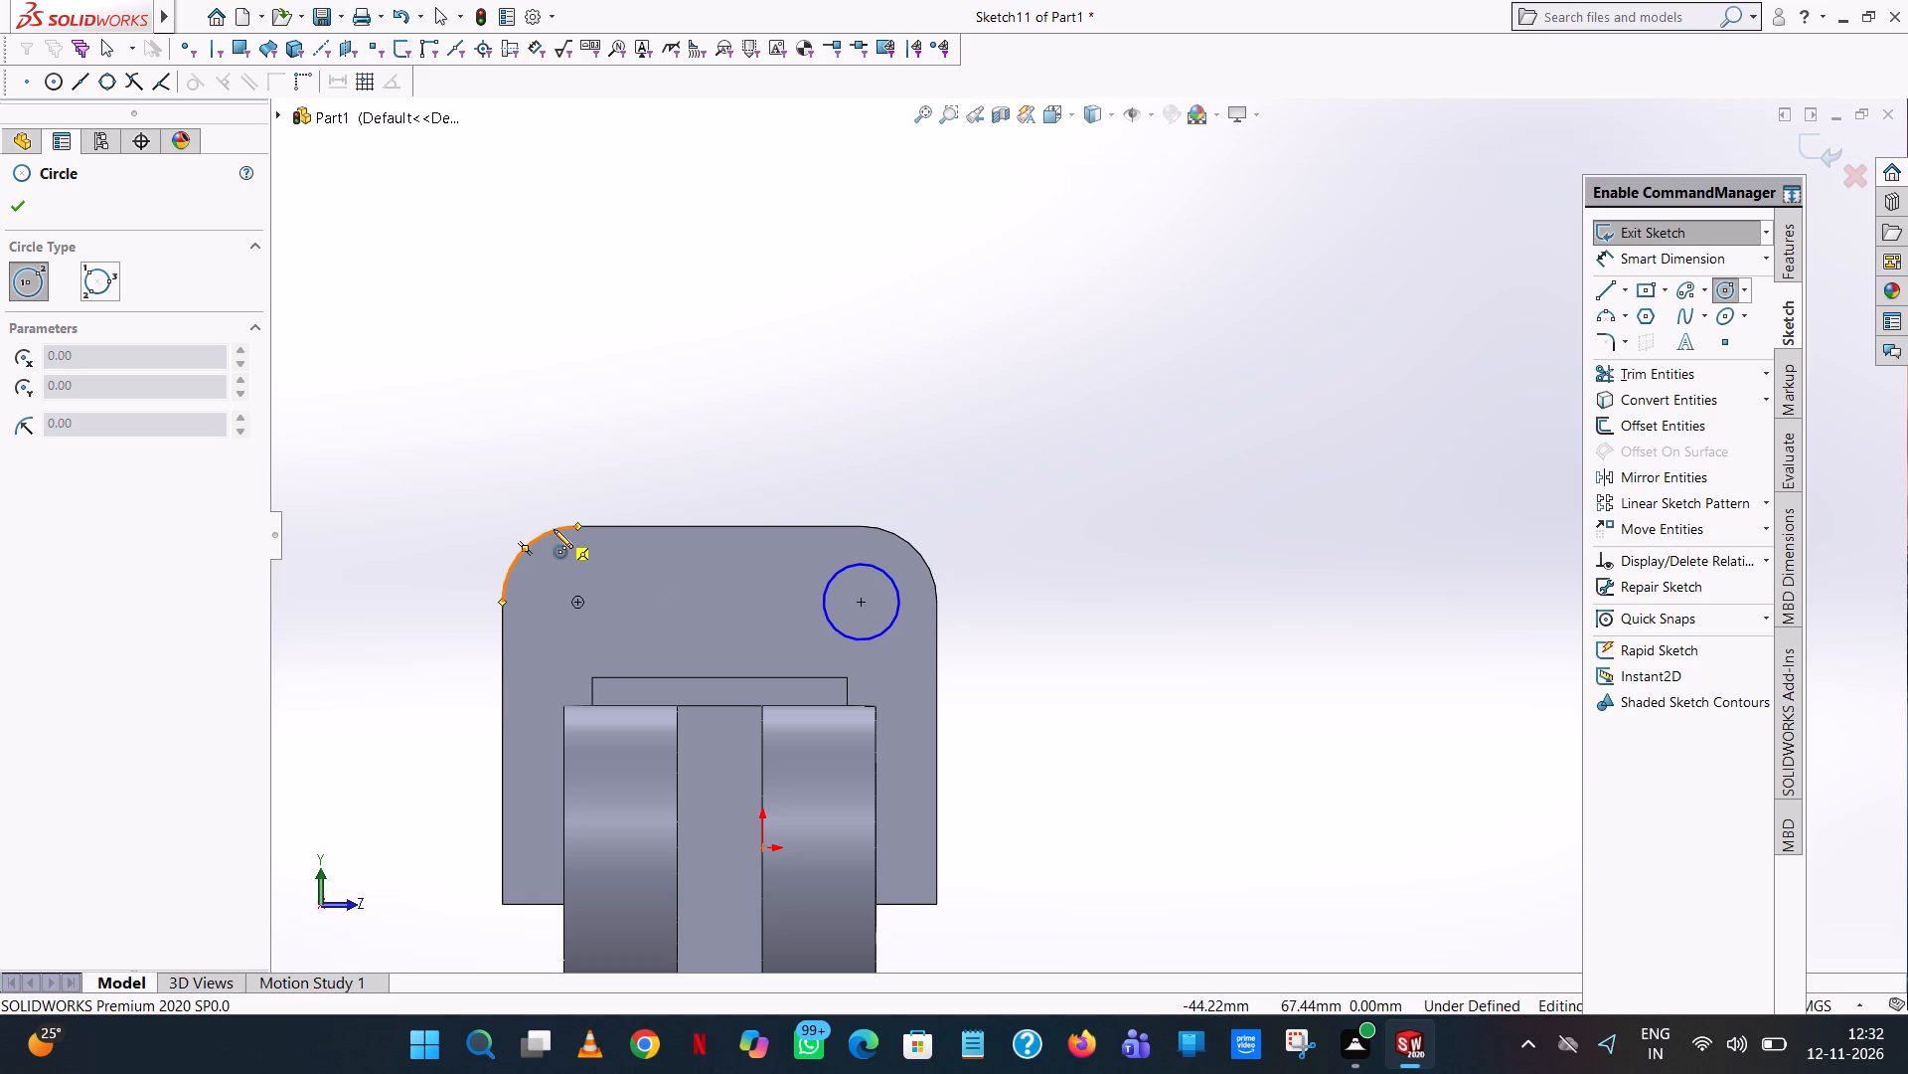
left_click(578, 602)
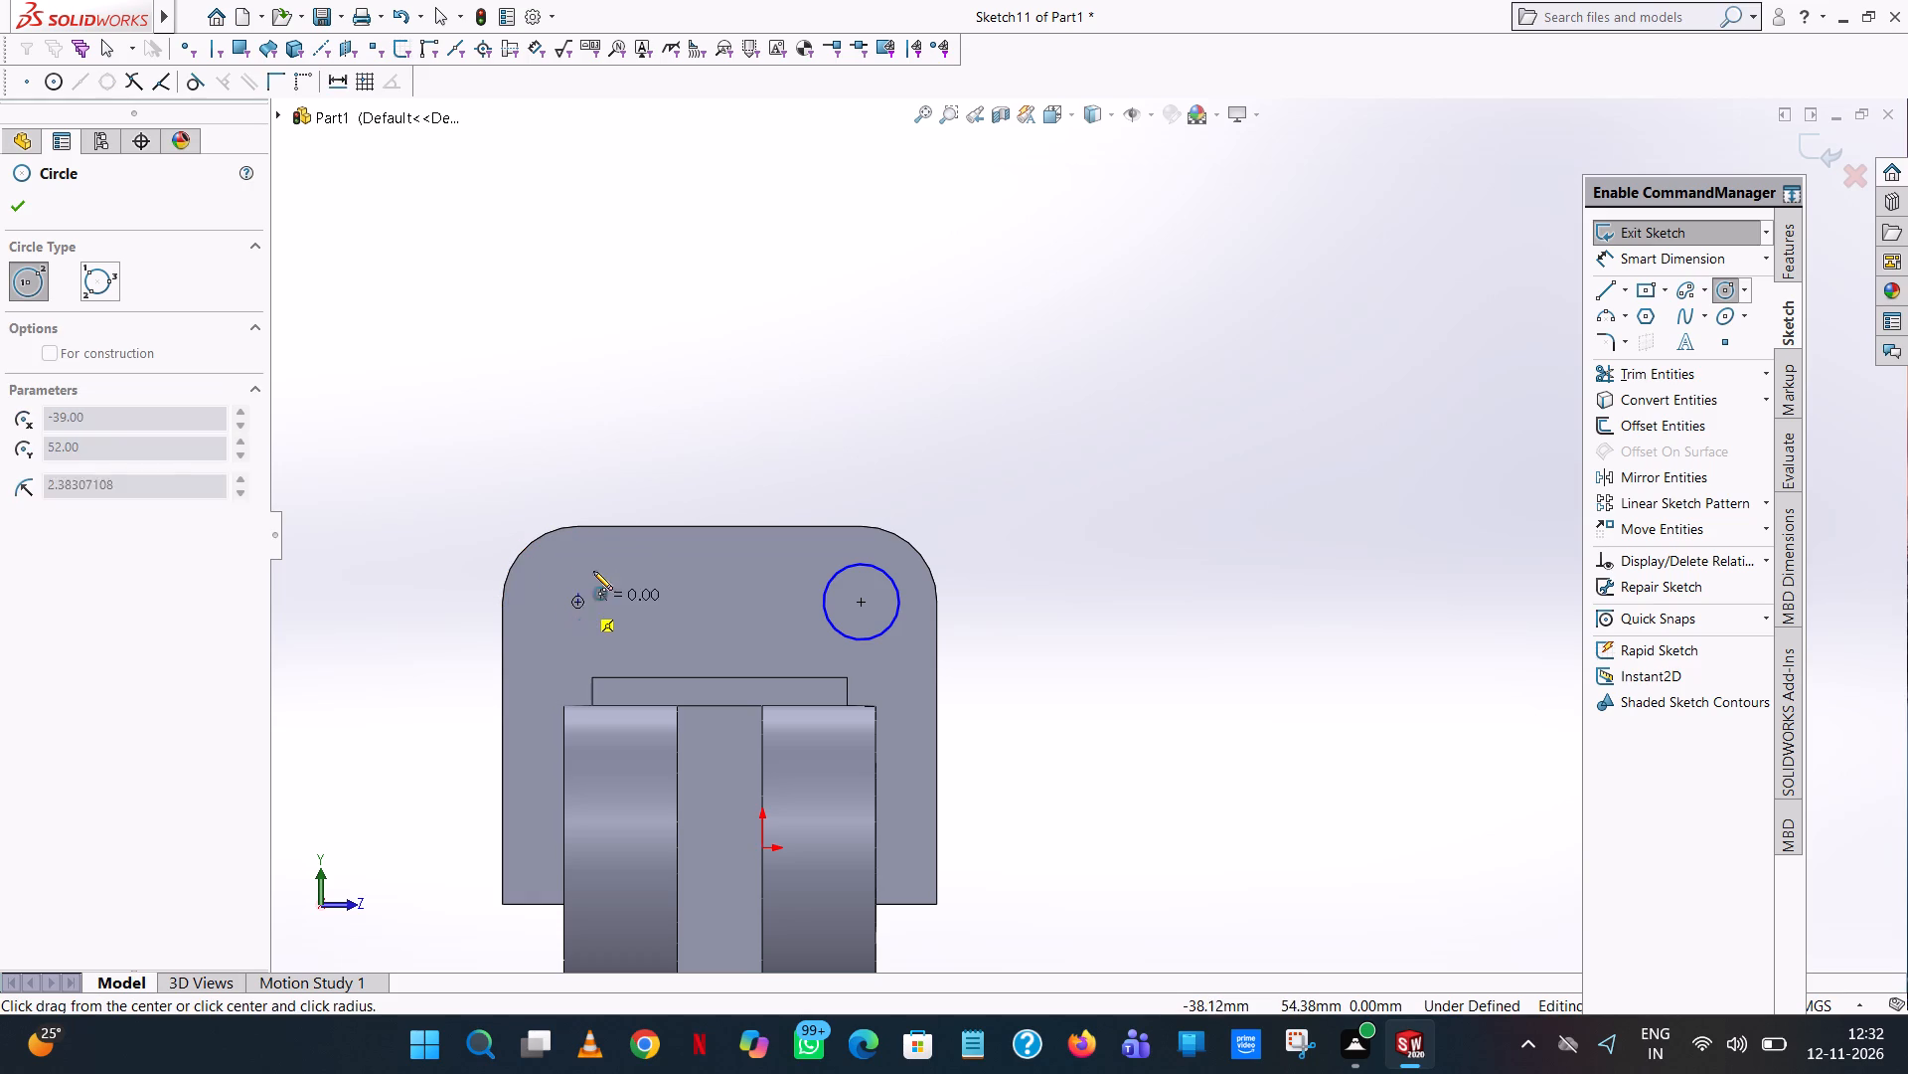
left_click(594, 570)
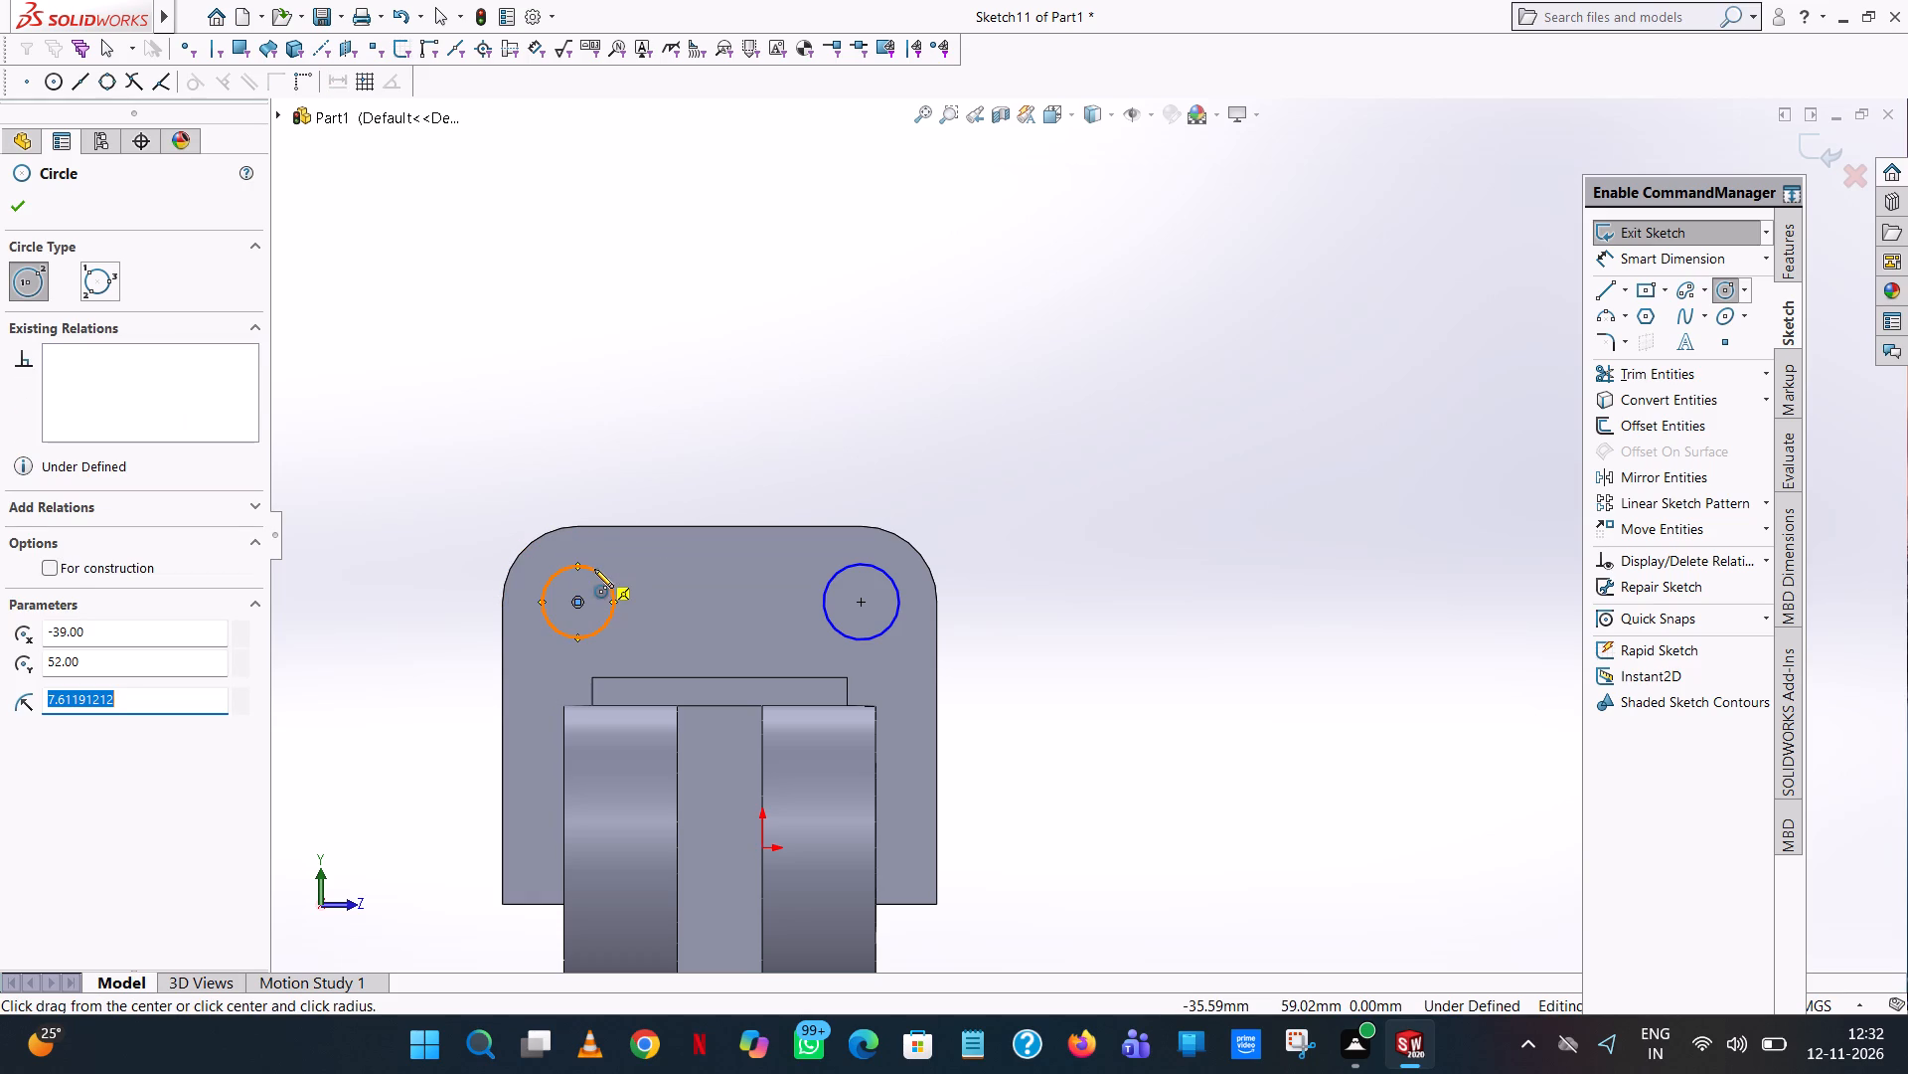
key("8")
key("Return")
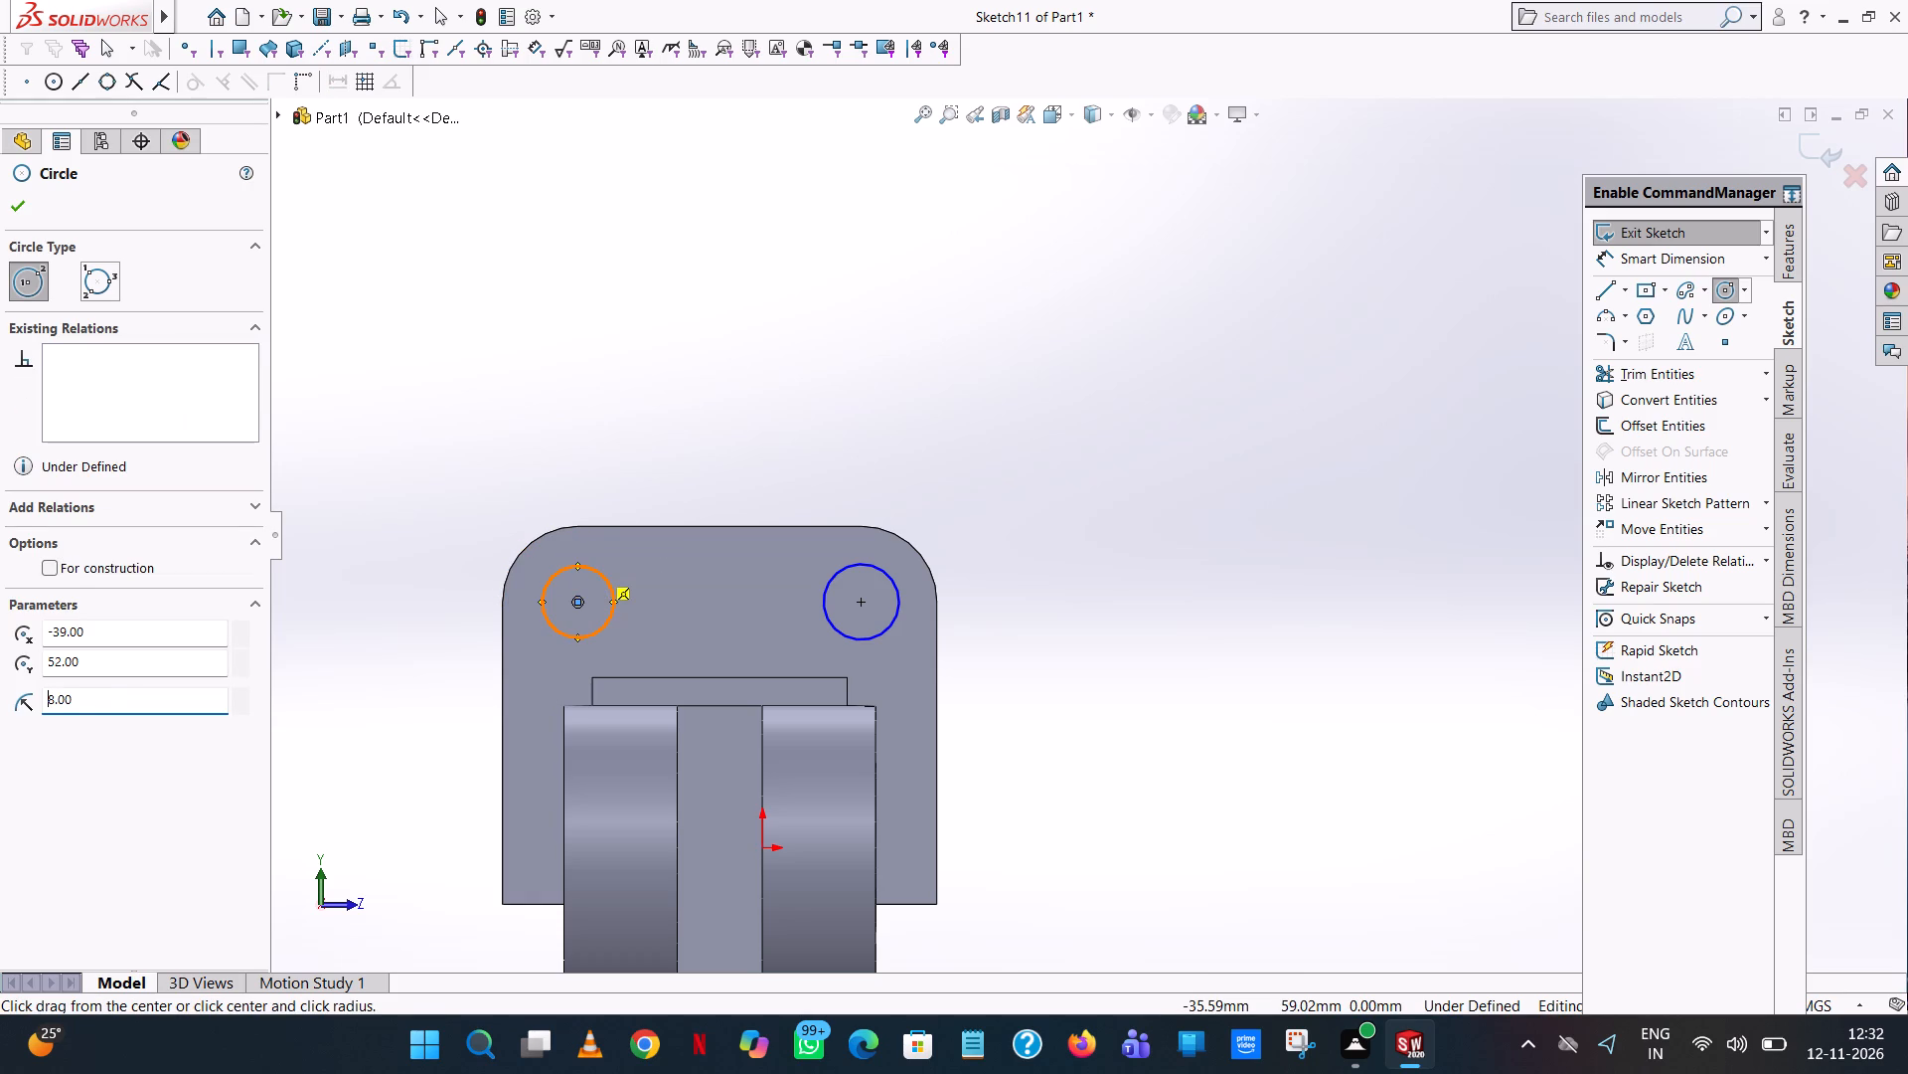
right_click(594, 569)
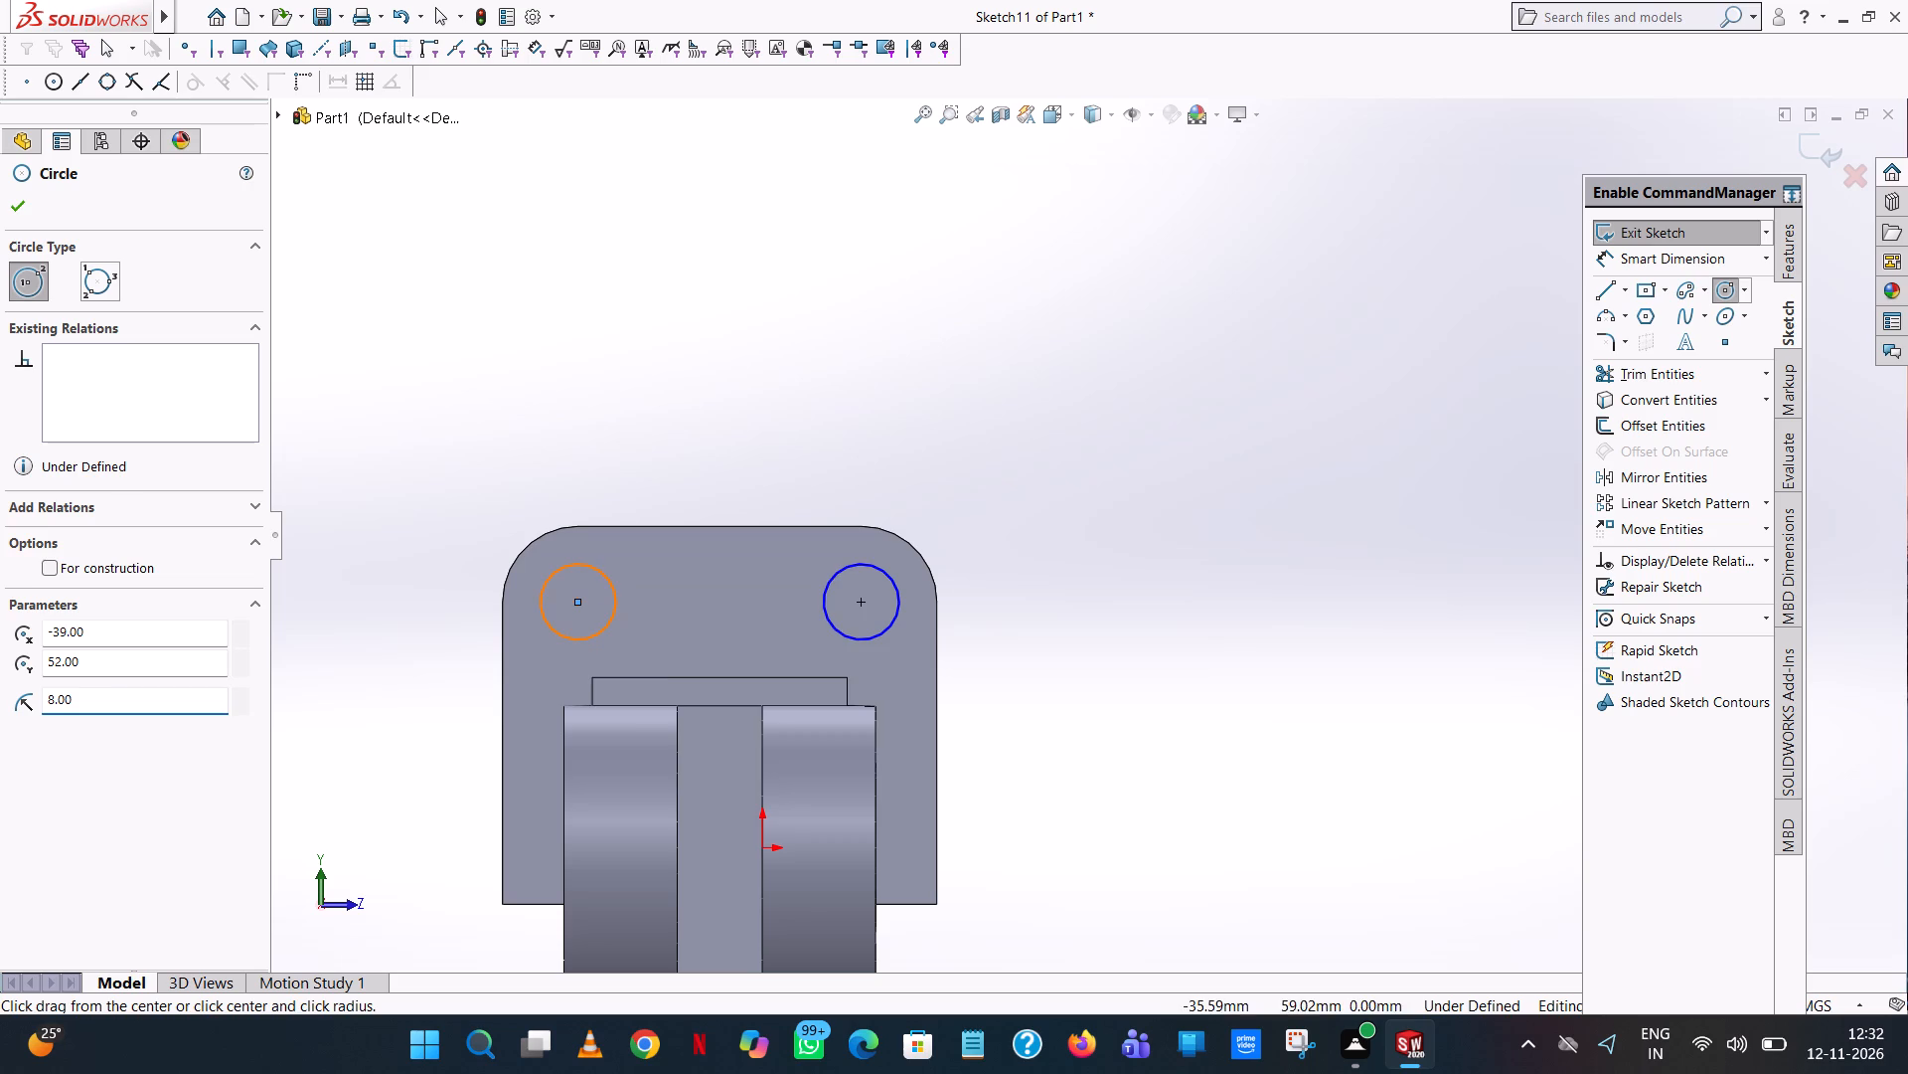
left_click(681, 581)
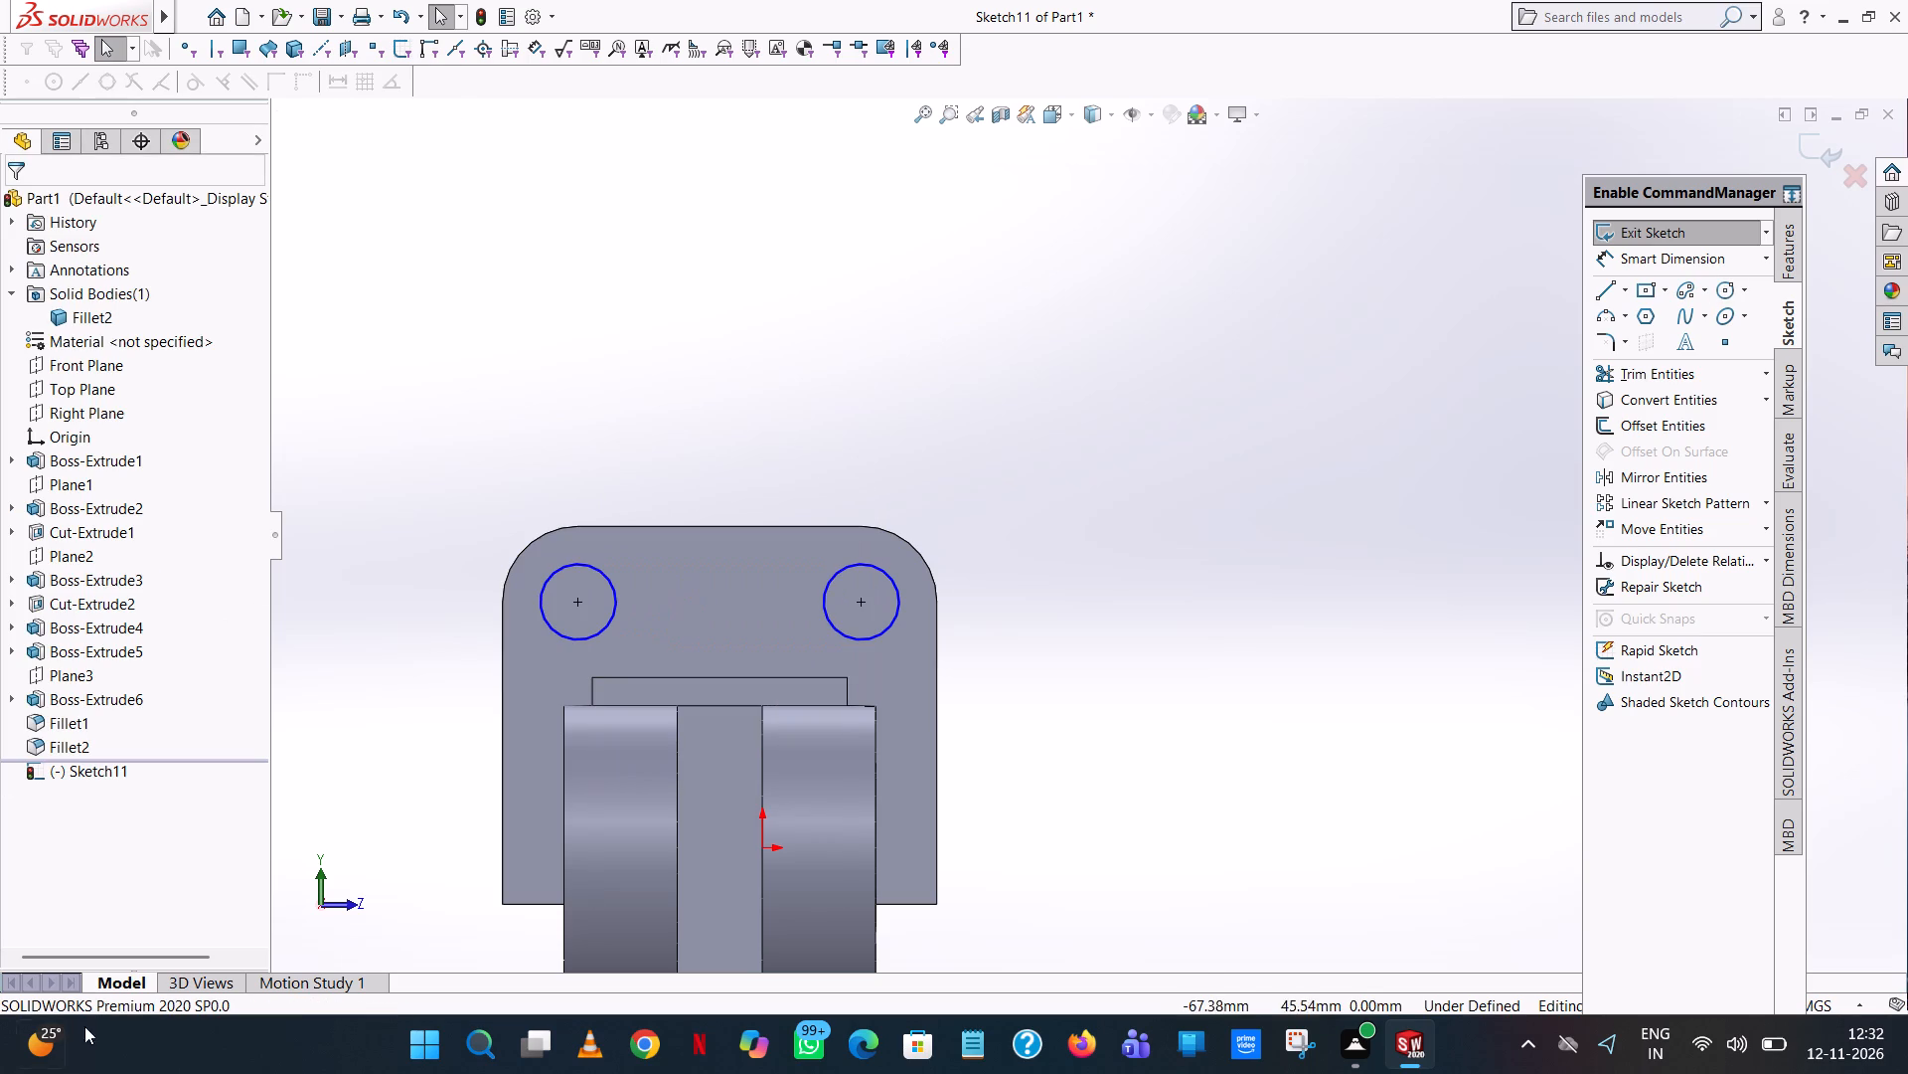
Add a 16 mm diameter dimension to each of the two corner circles.
left_click(1667, 264)
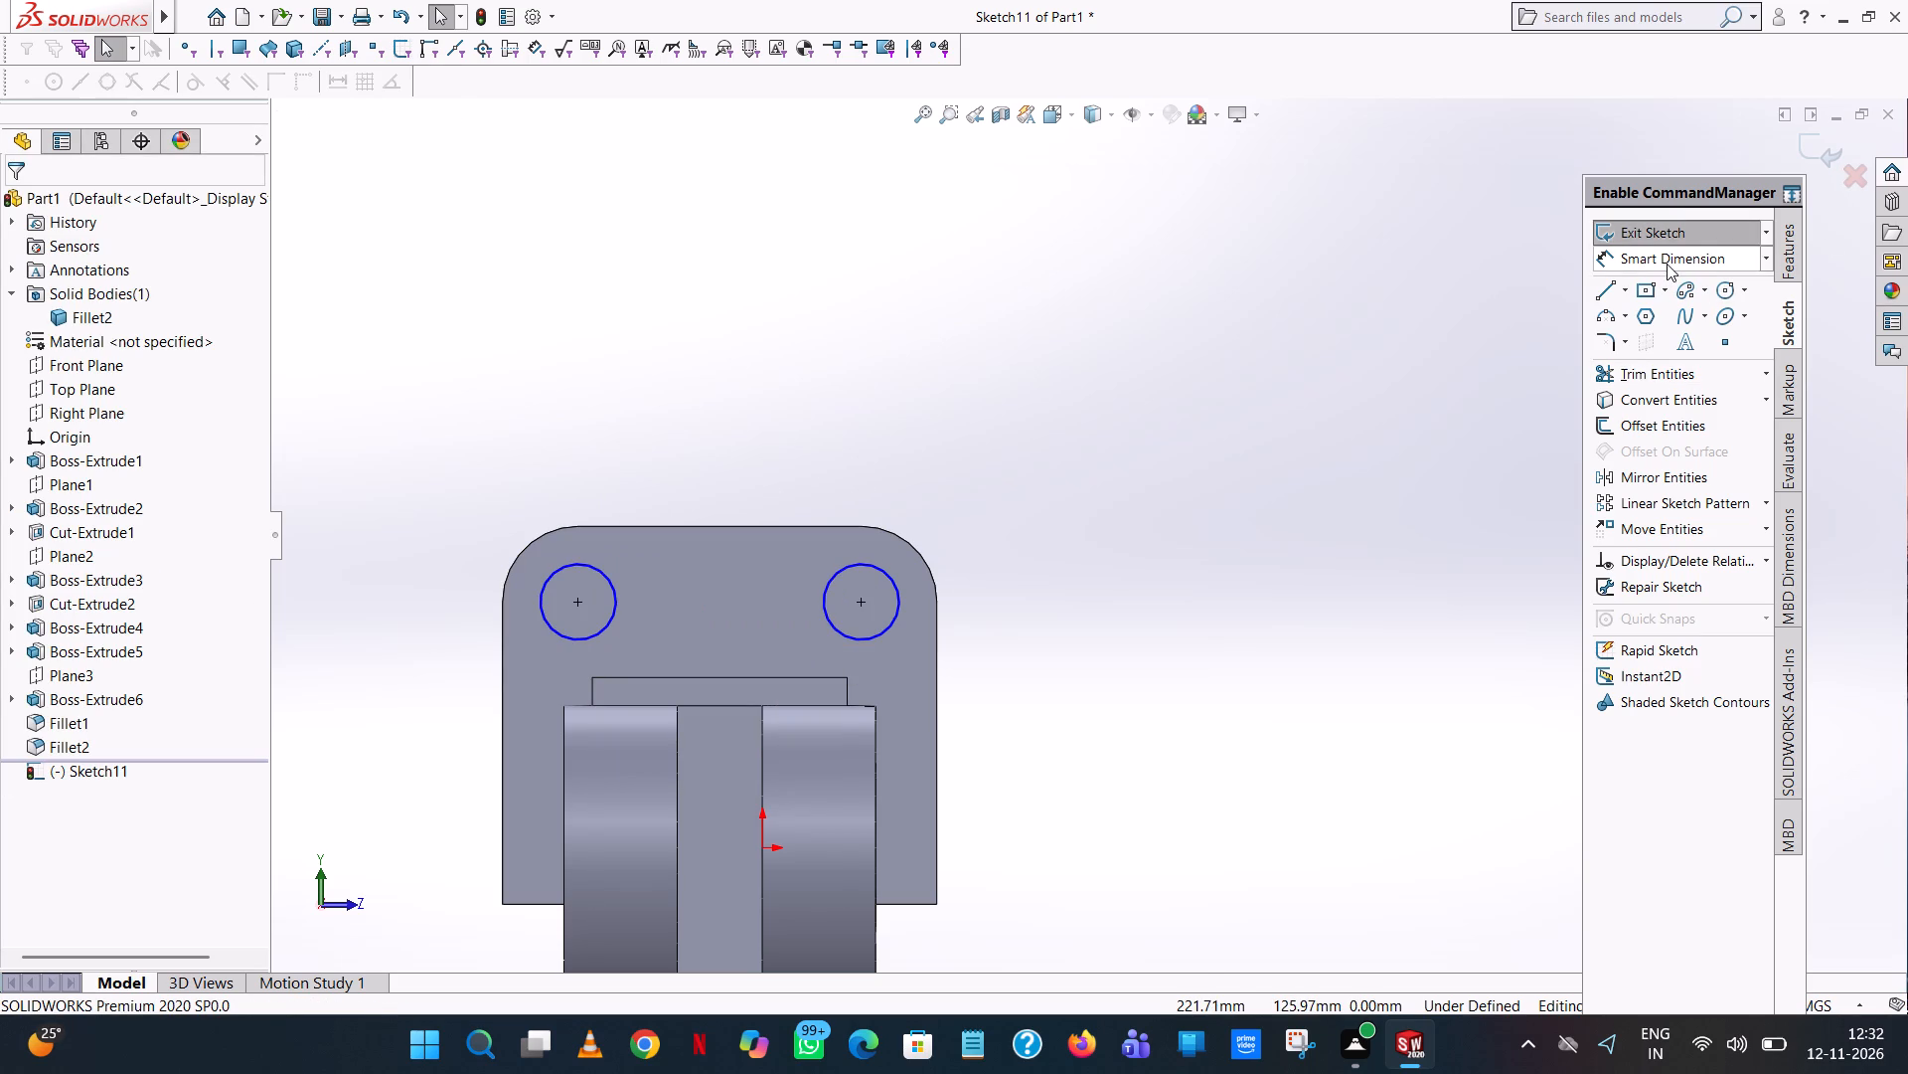
left_click(870, 565)
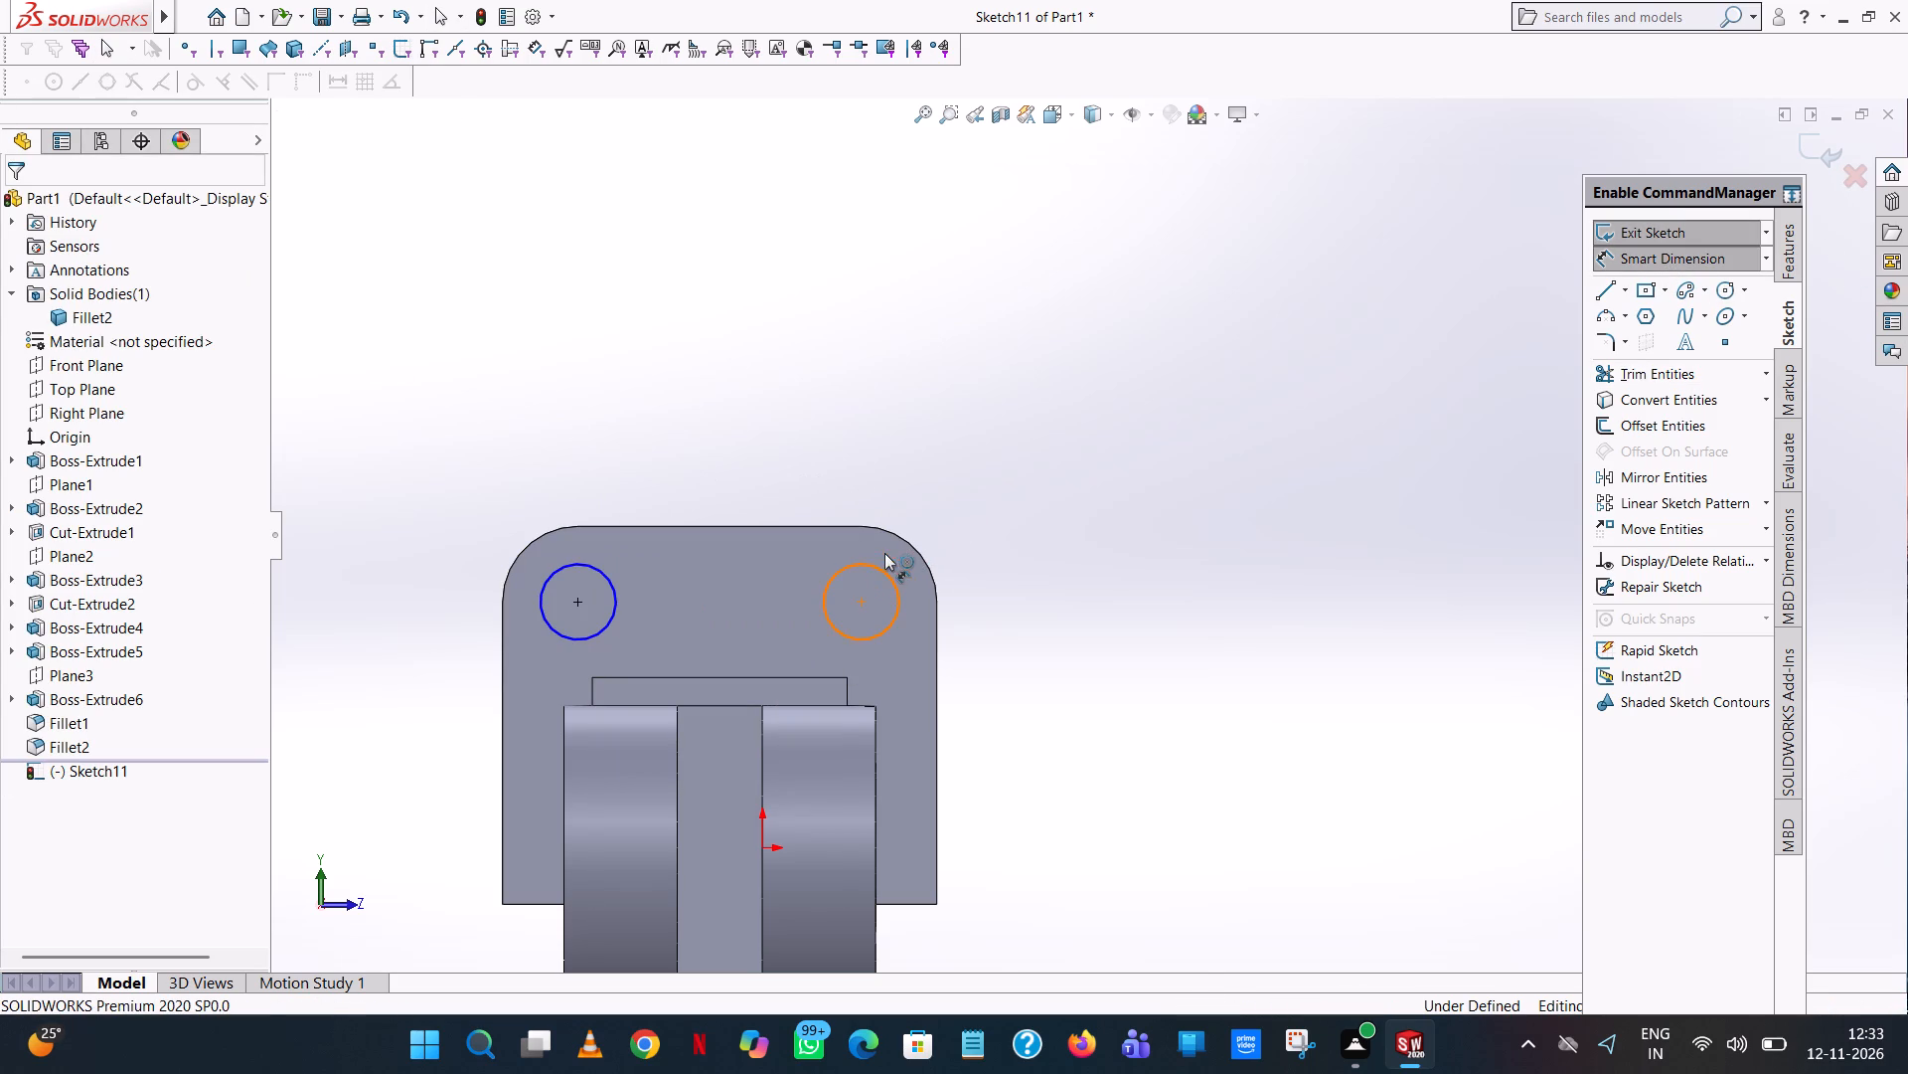
left_click(1288, 280)
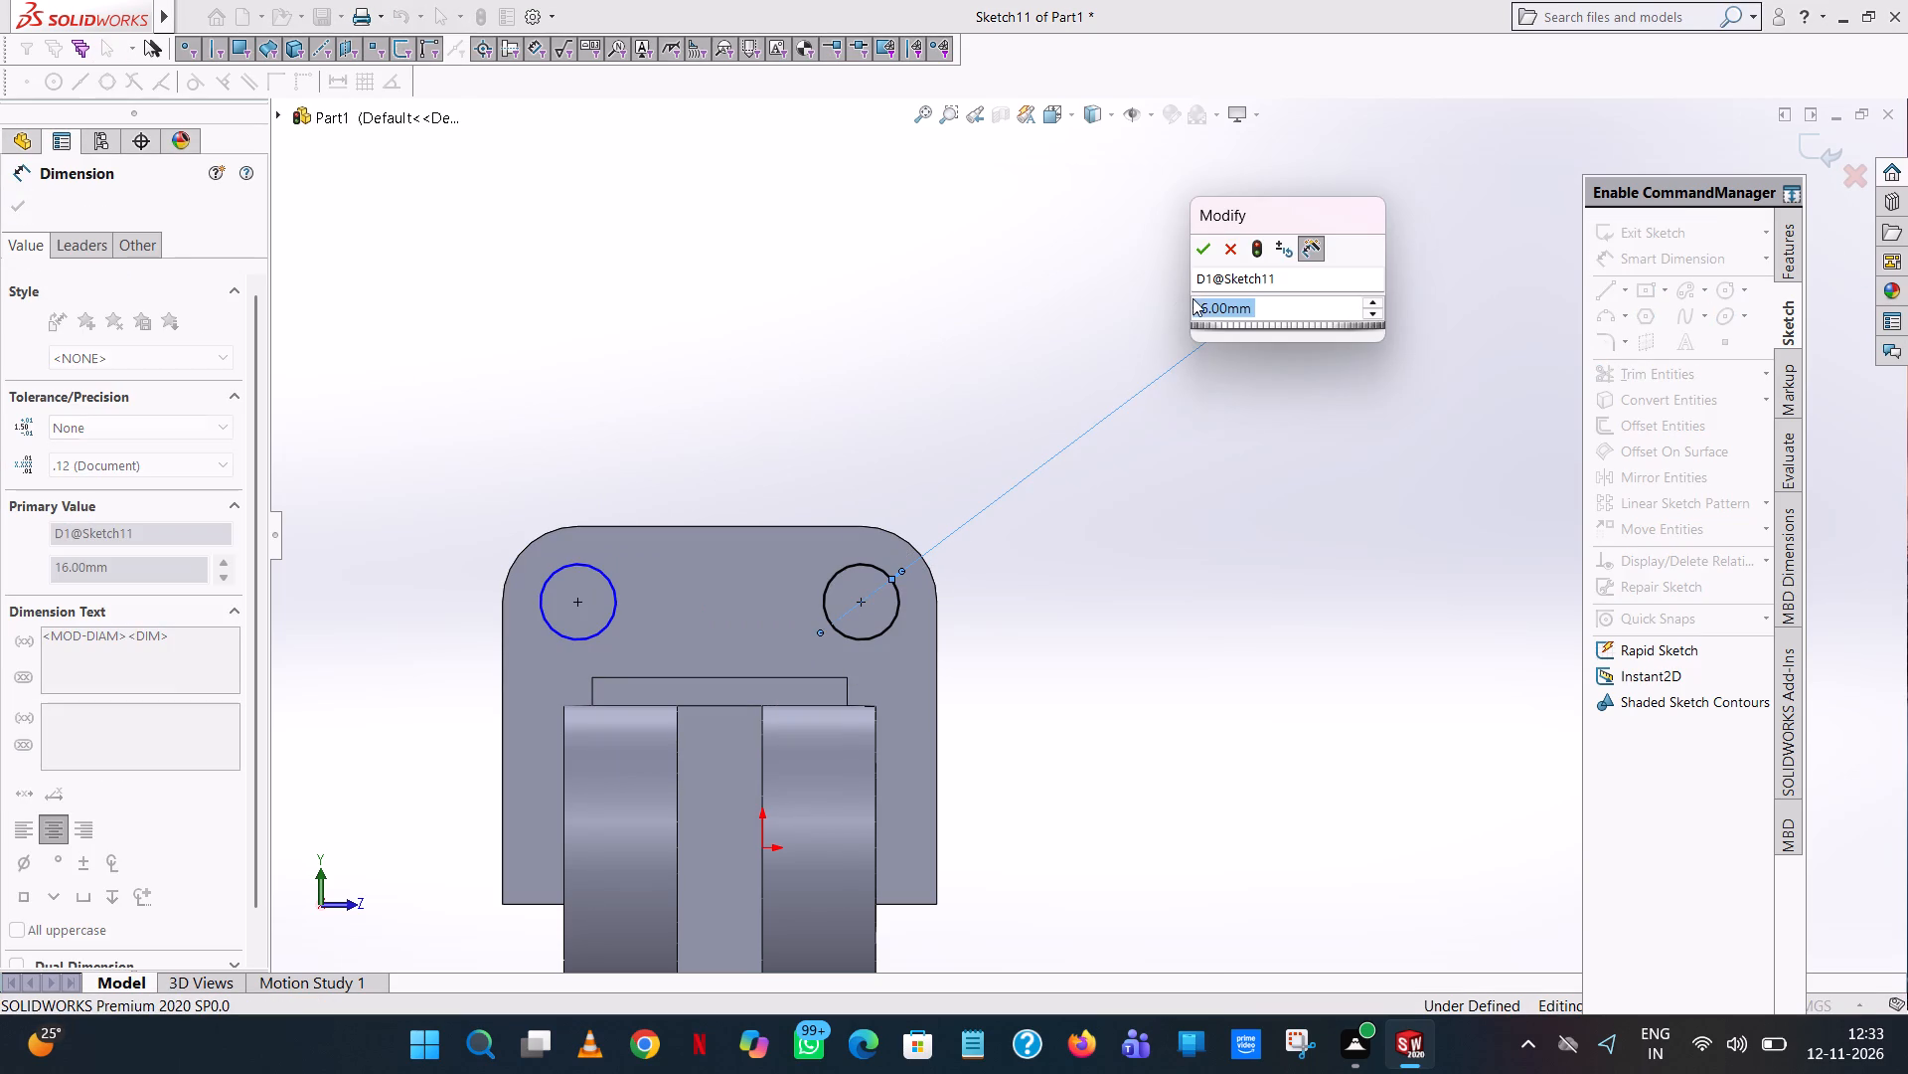
left_click(1196, 251)
left_click(132, 362)
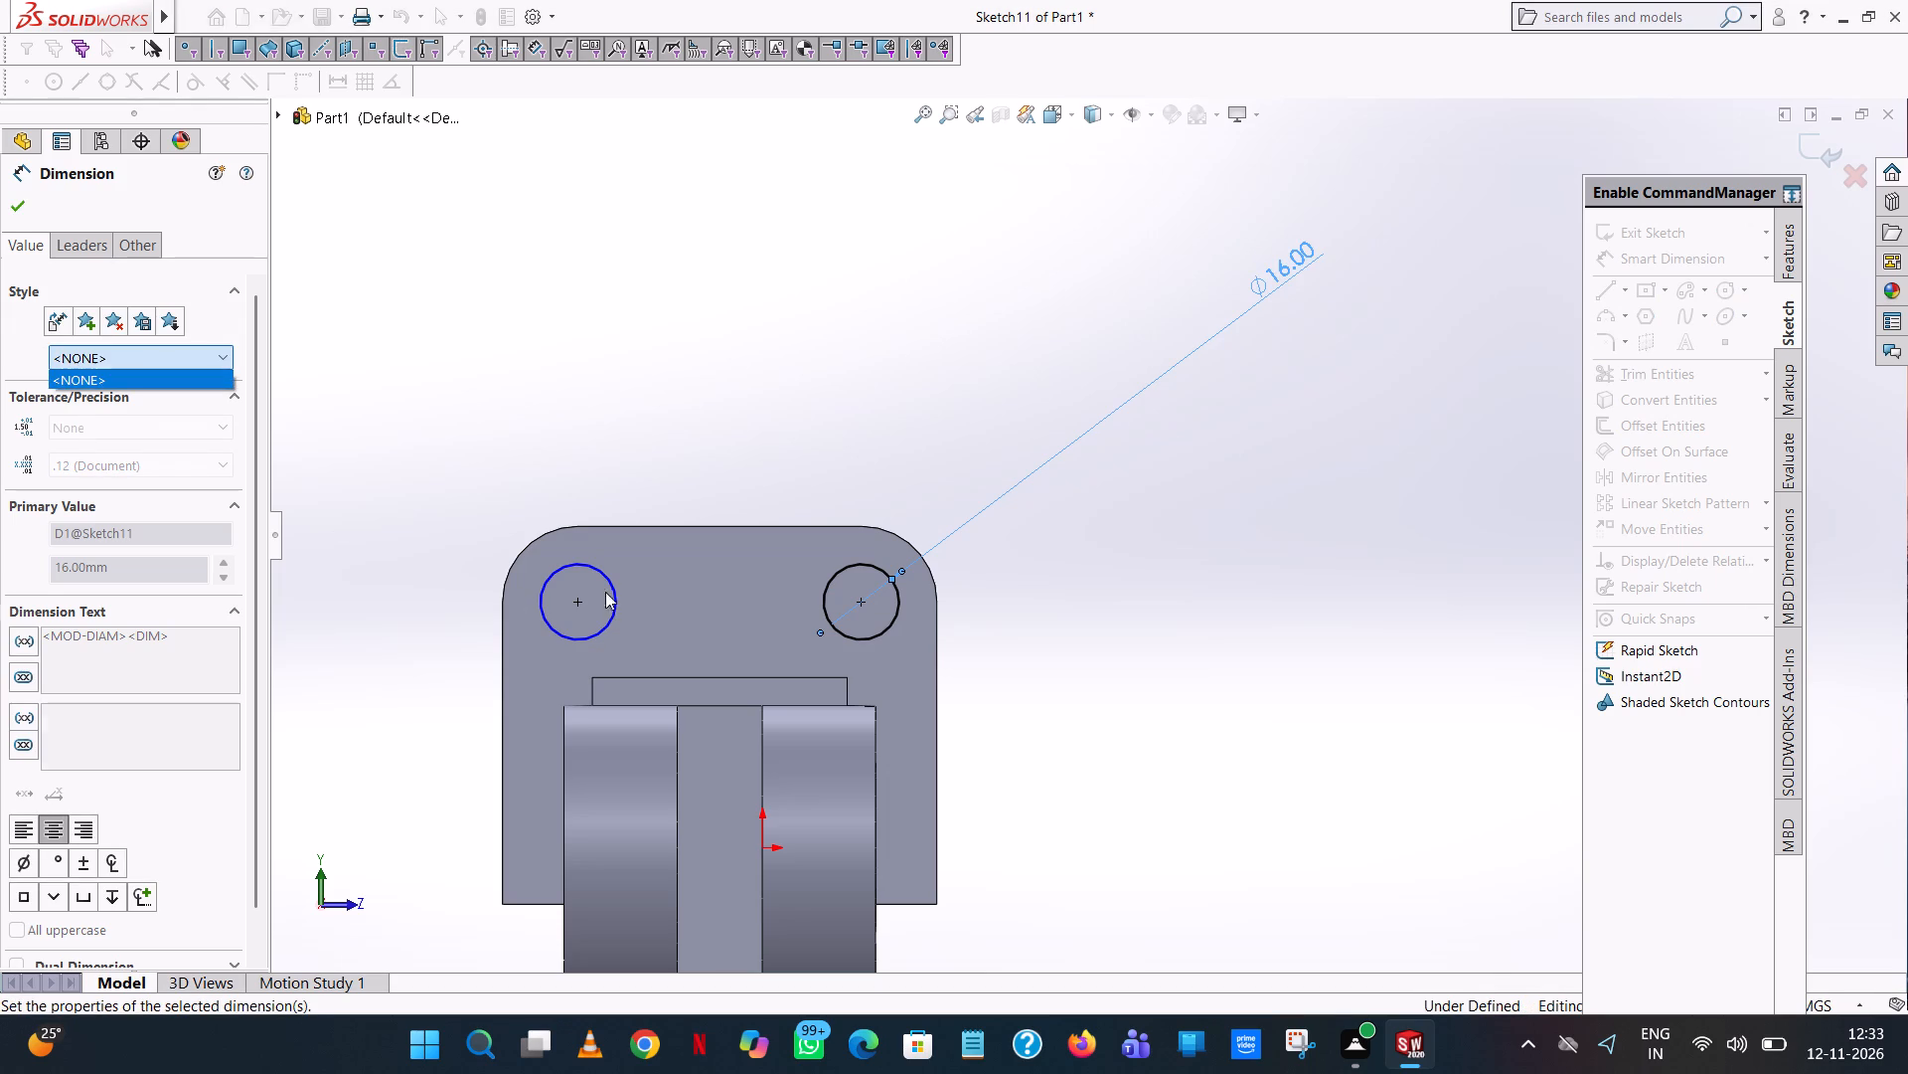
left_click(590, 566)
left_click(542, 289)
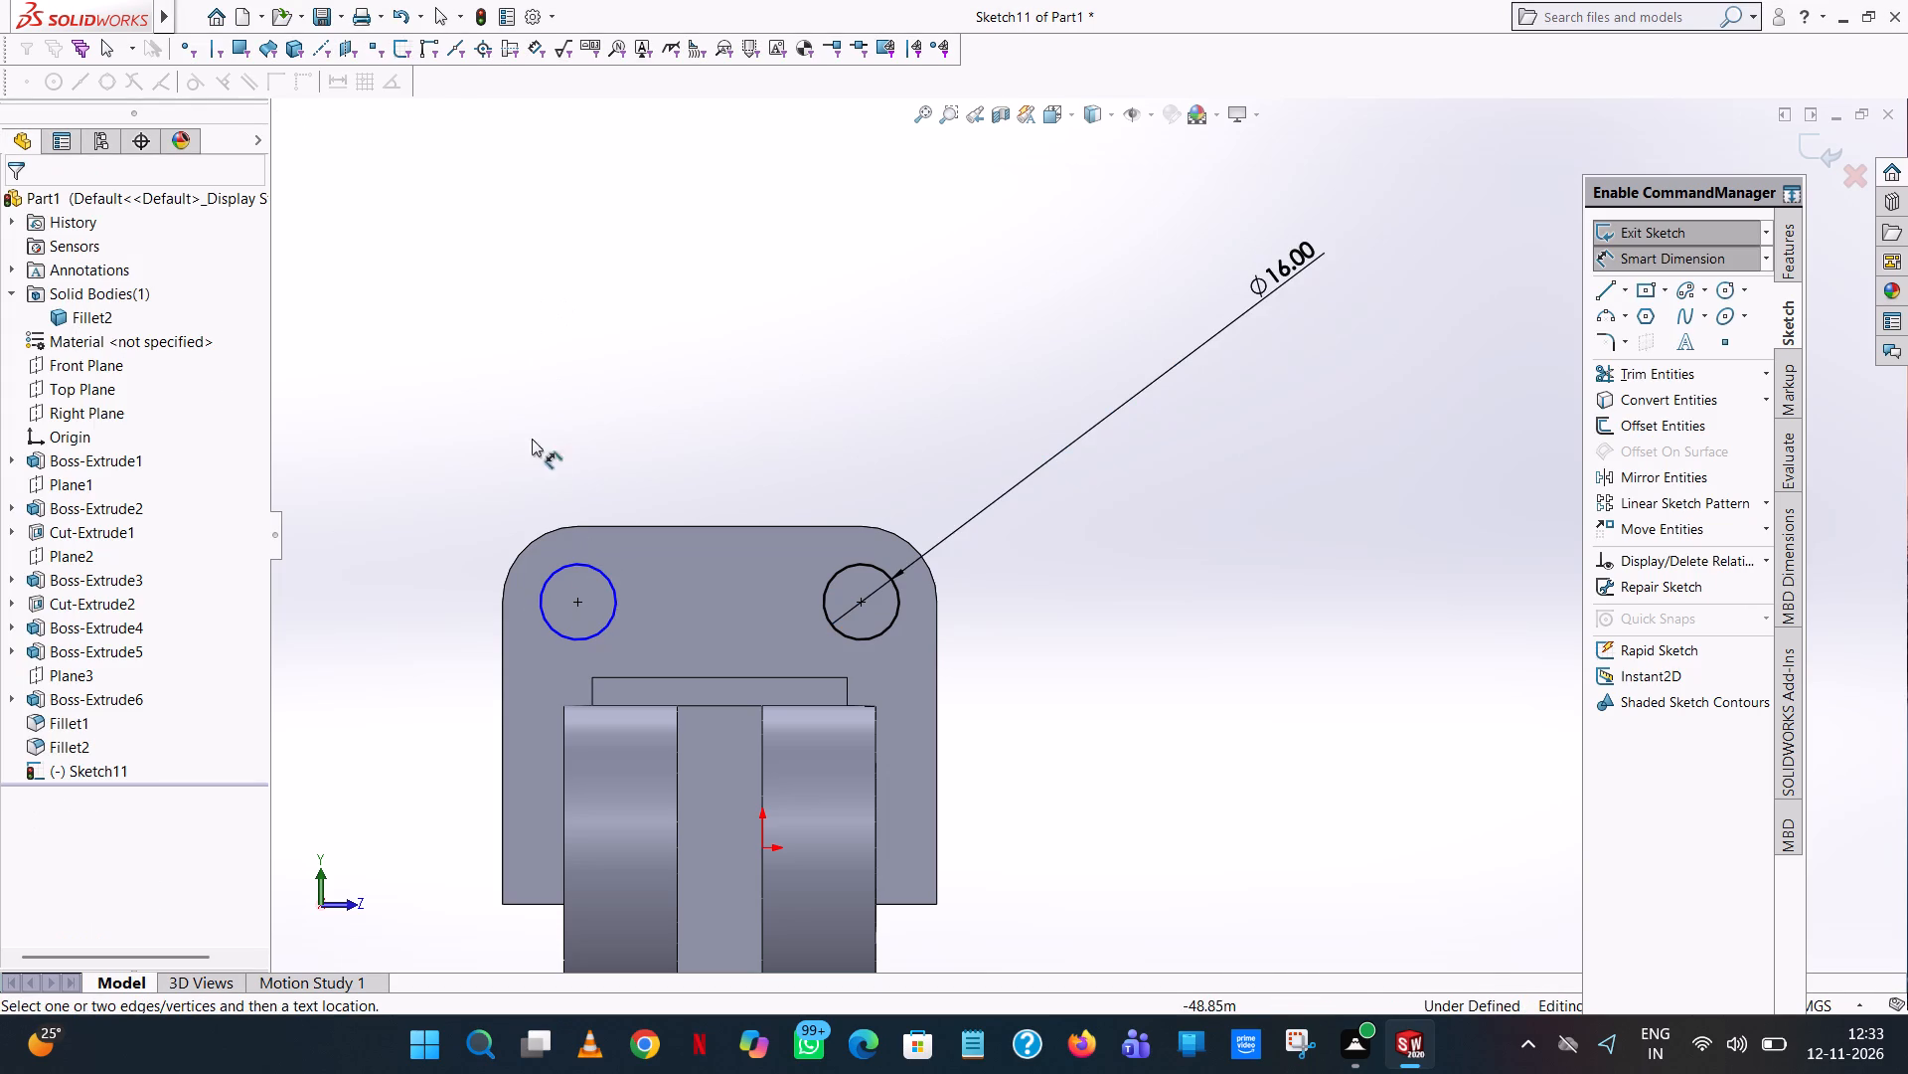
left_click(578, 563)
left_click(538, 253)
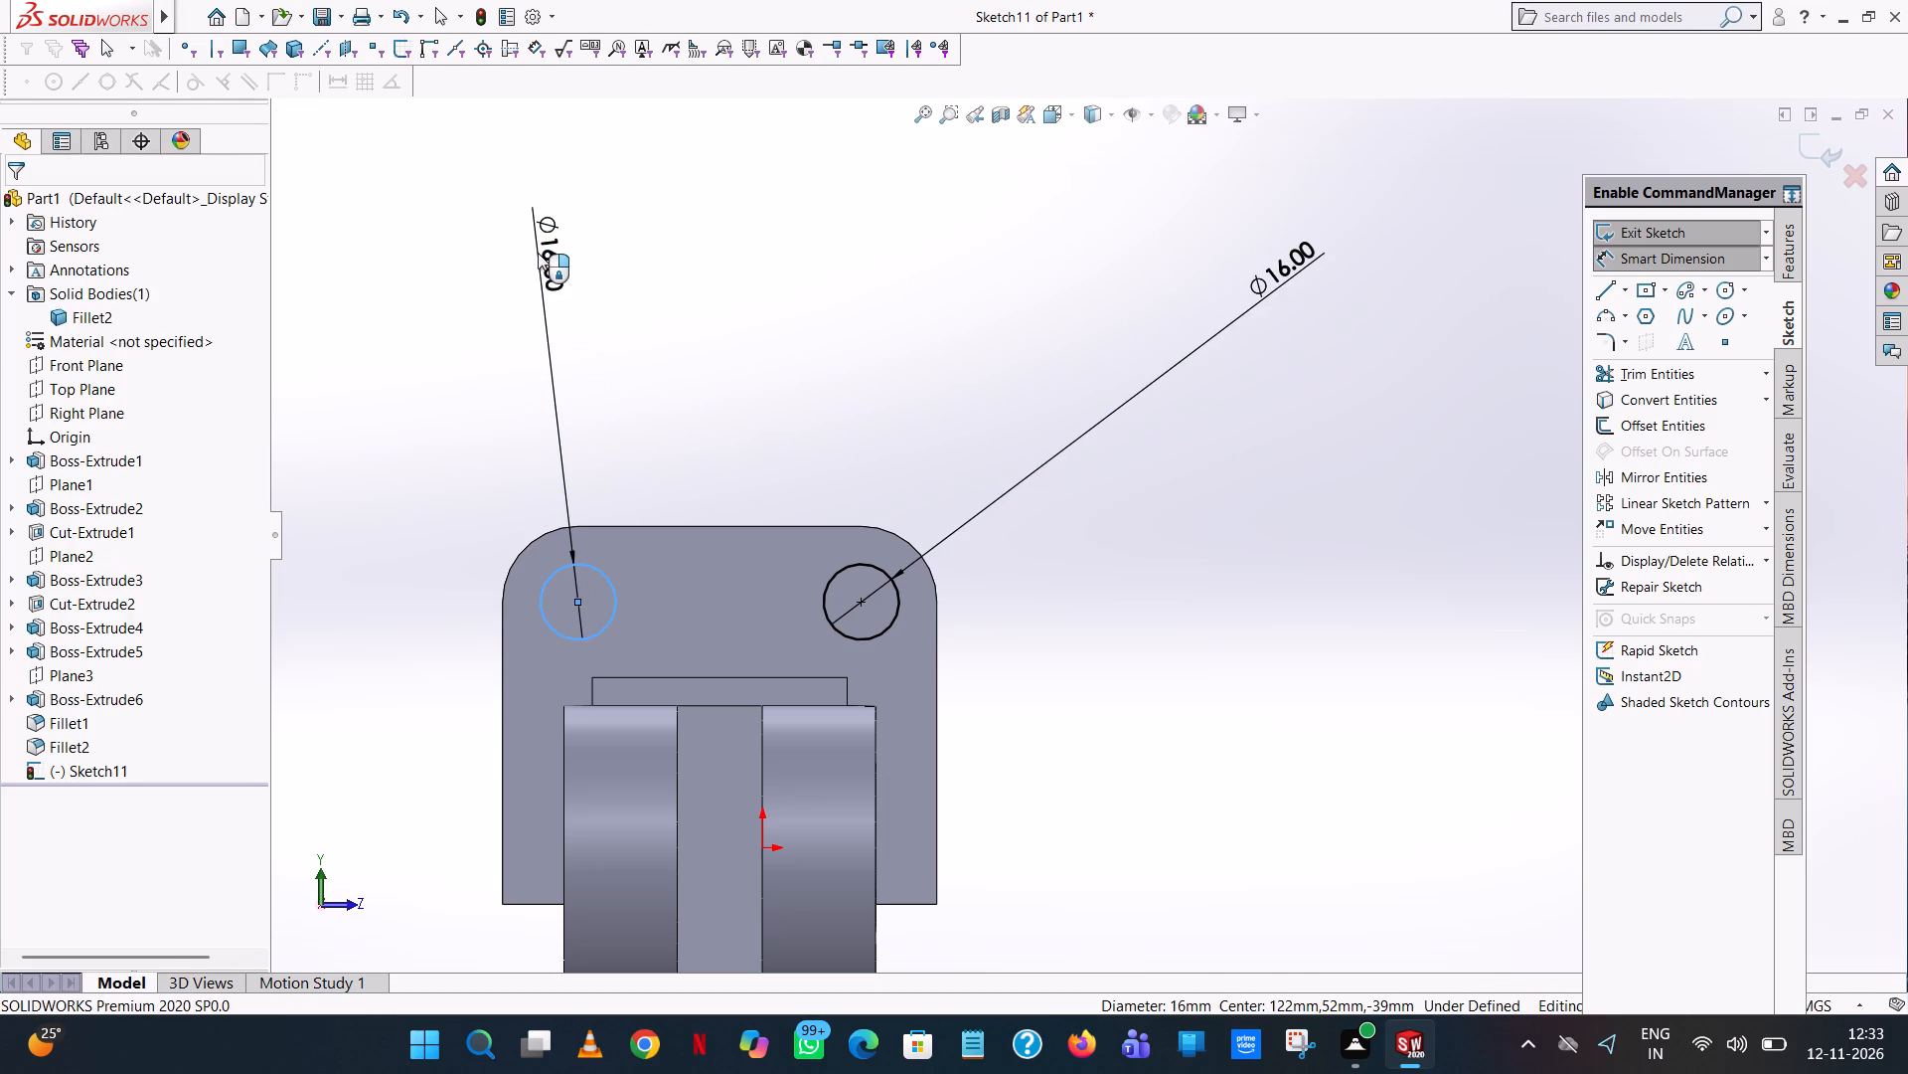
left_click(447, 225)
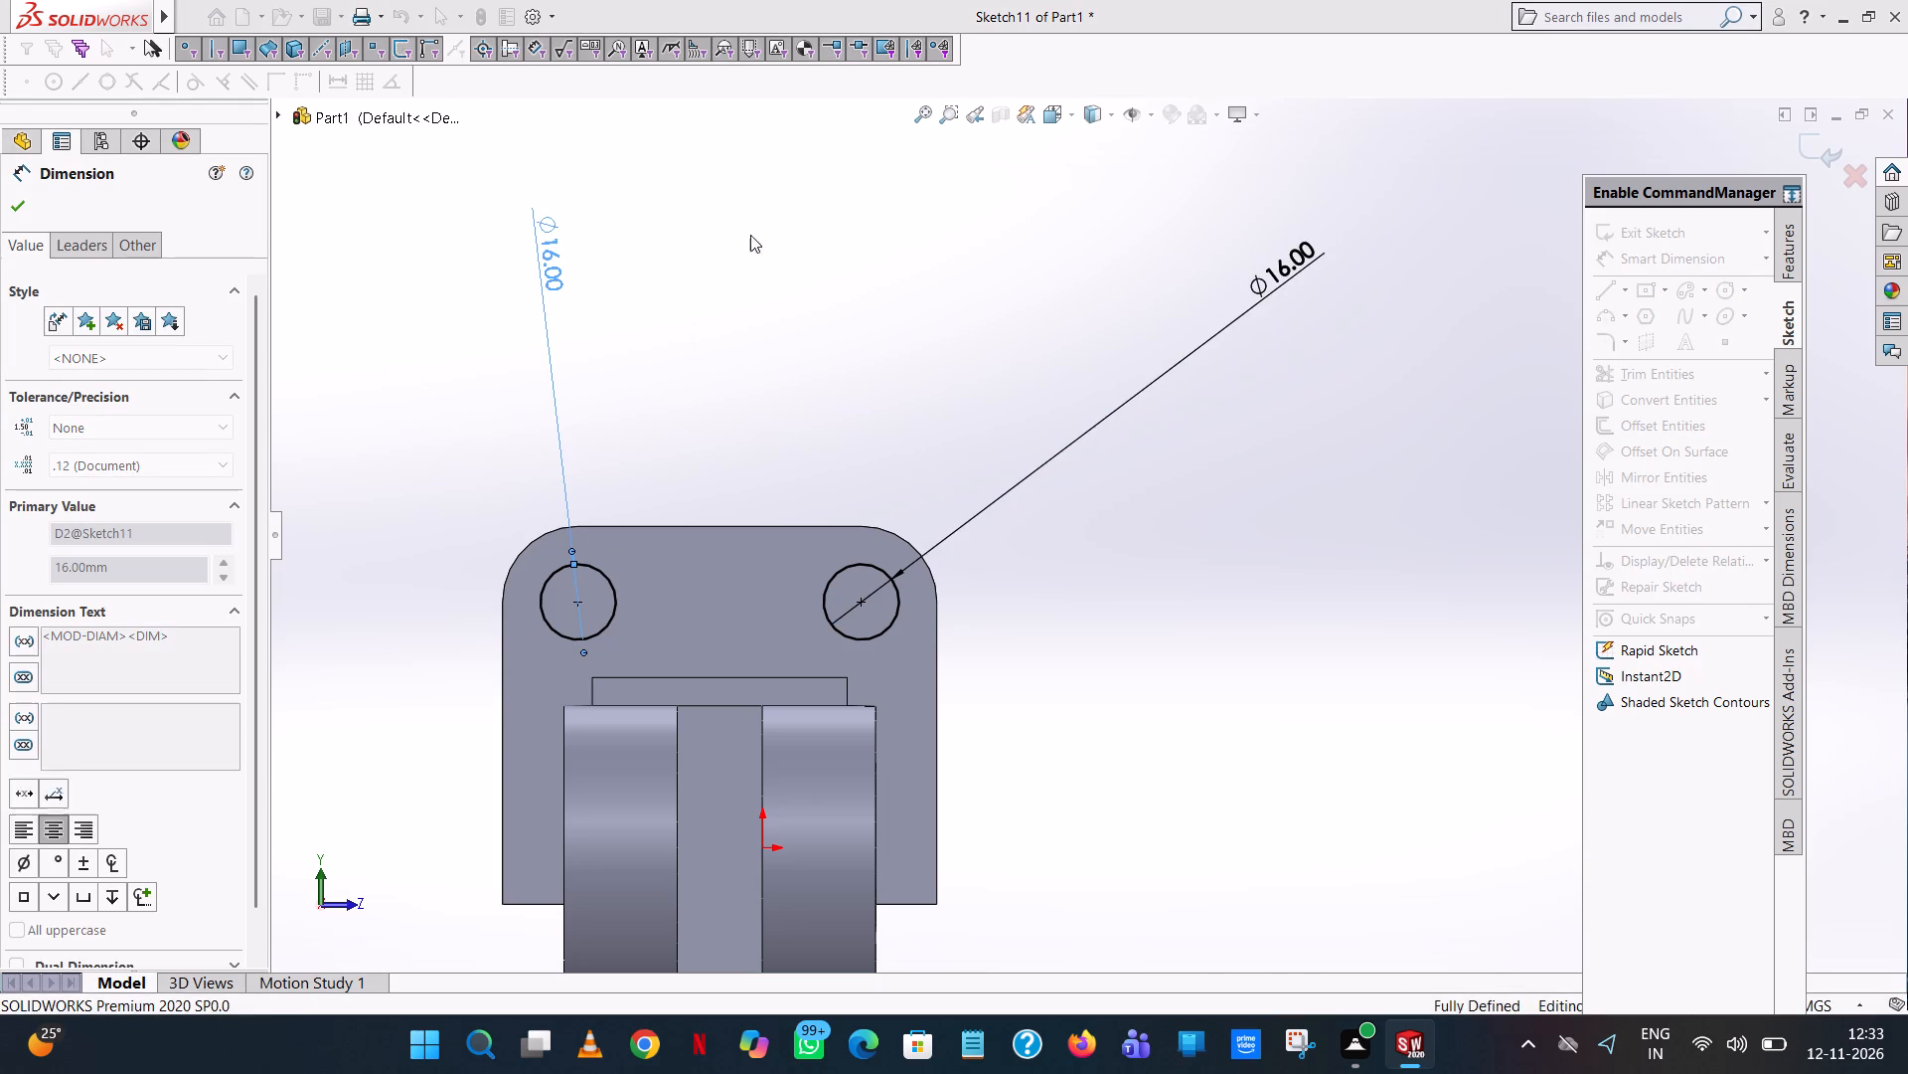
left_click(798, 235)
Cut both corner circles through the upright plate with a blind Extruded Cut 92 mm deep.
middle_click_drag(1155, 450, 981, 431)
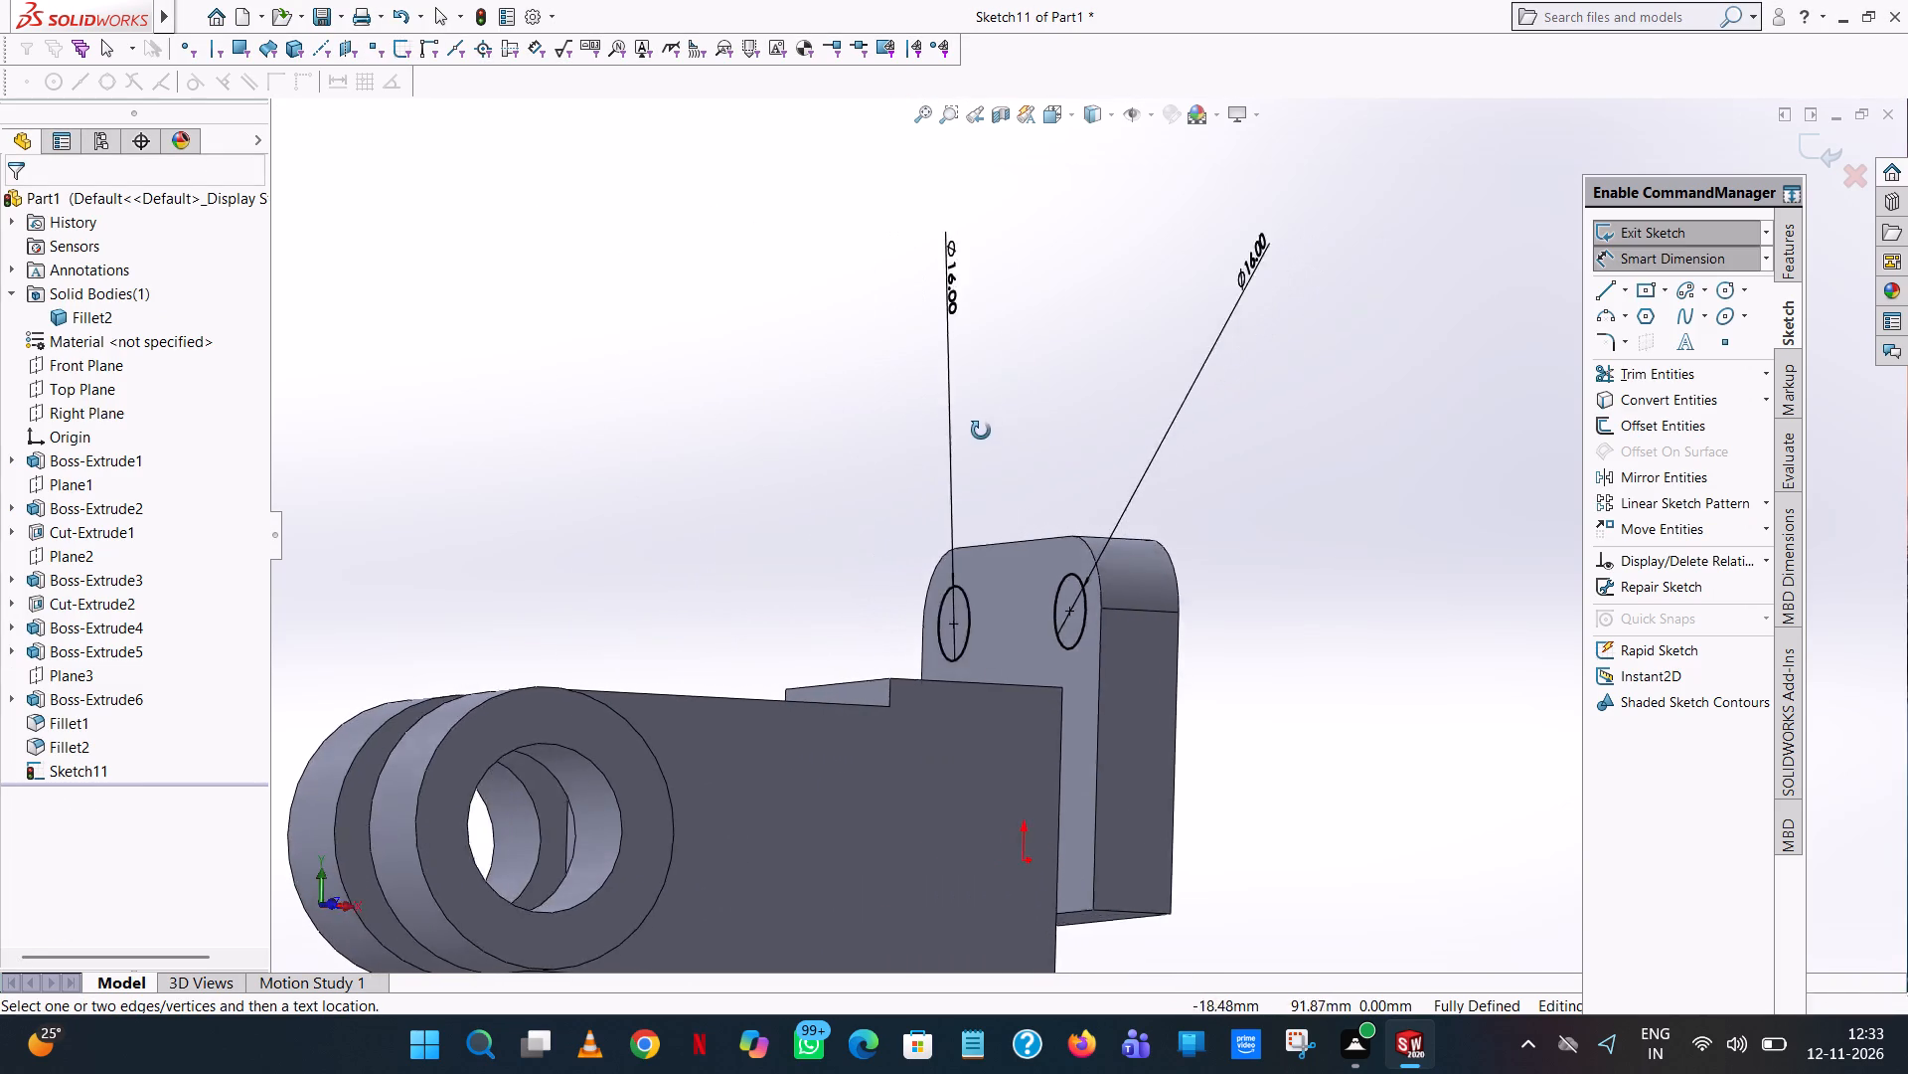
middle_click_drag(981, 431, 928, 434)
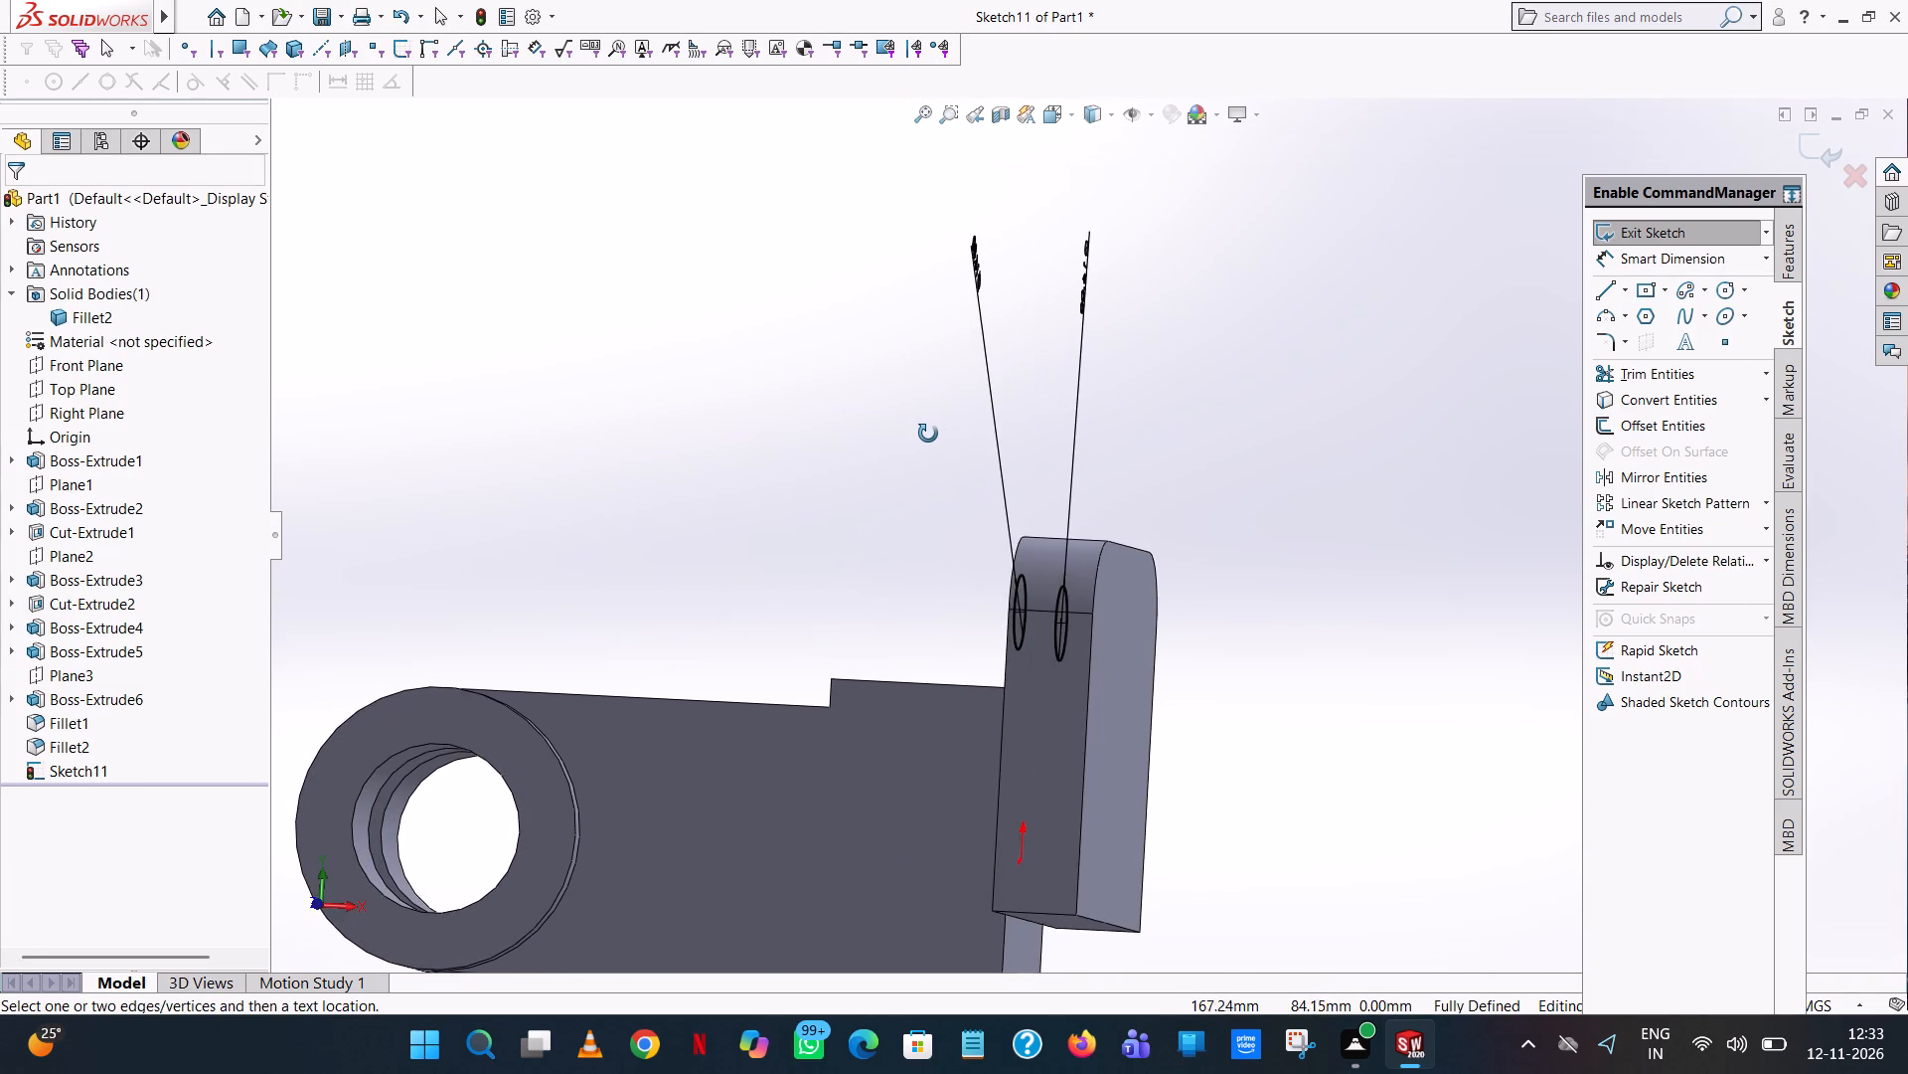
middle_click_drag(928, 434, 929, 439)
left_click(1785, 252)
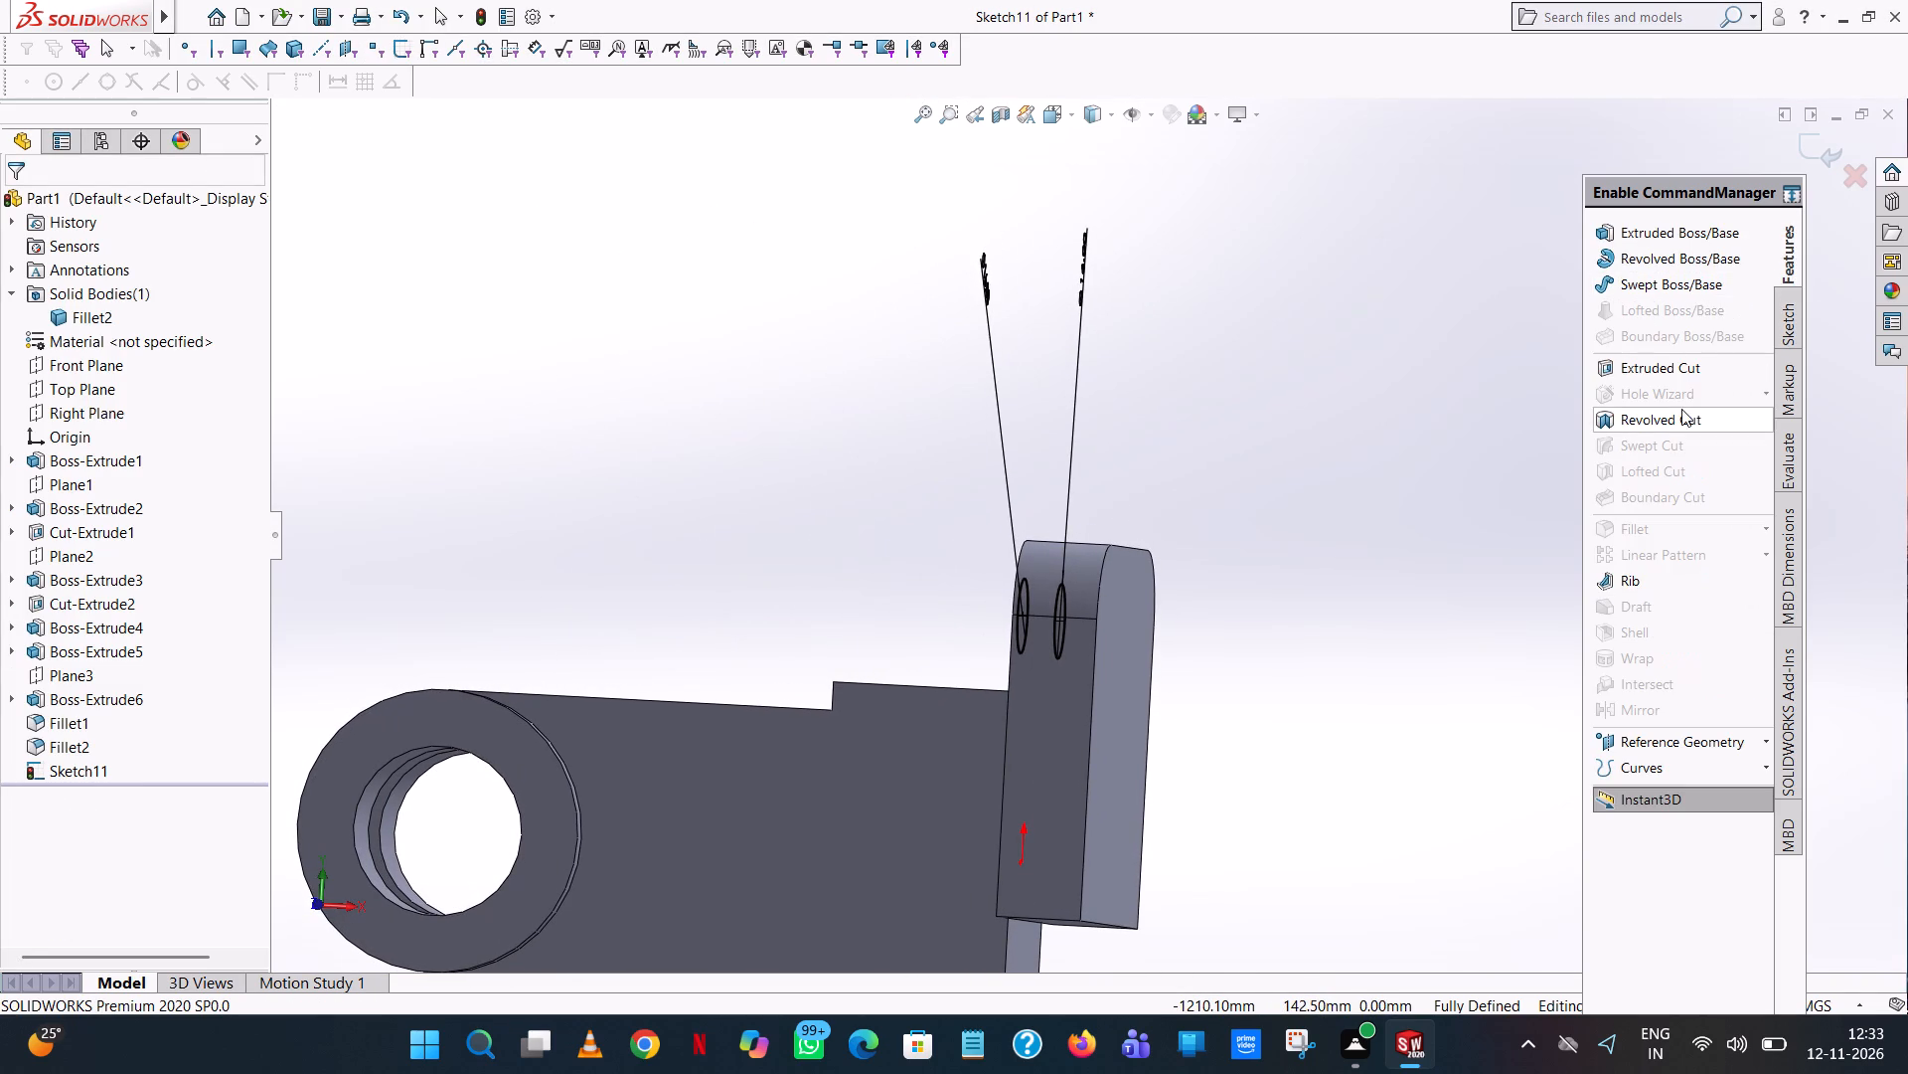
left_click(1691, 370)
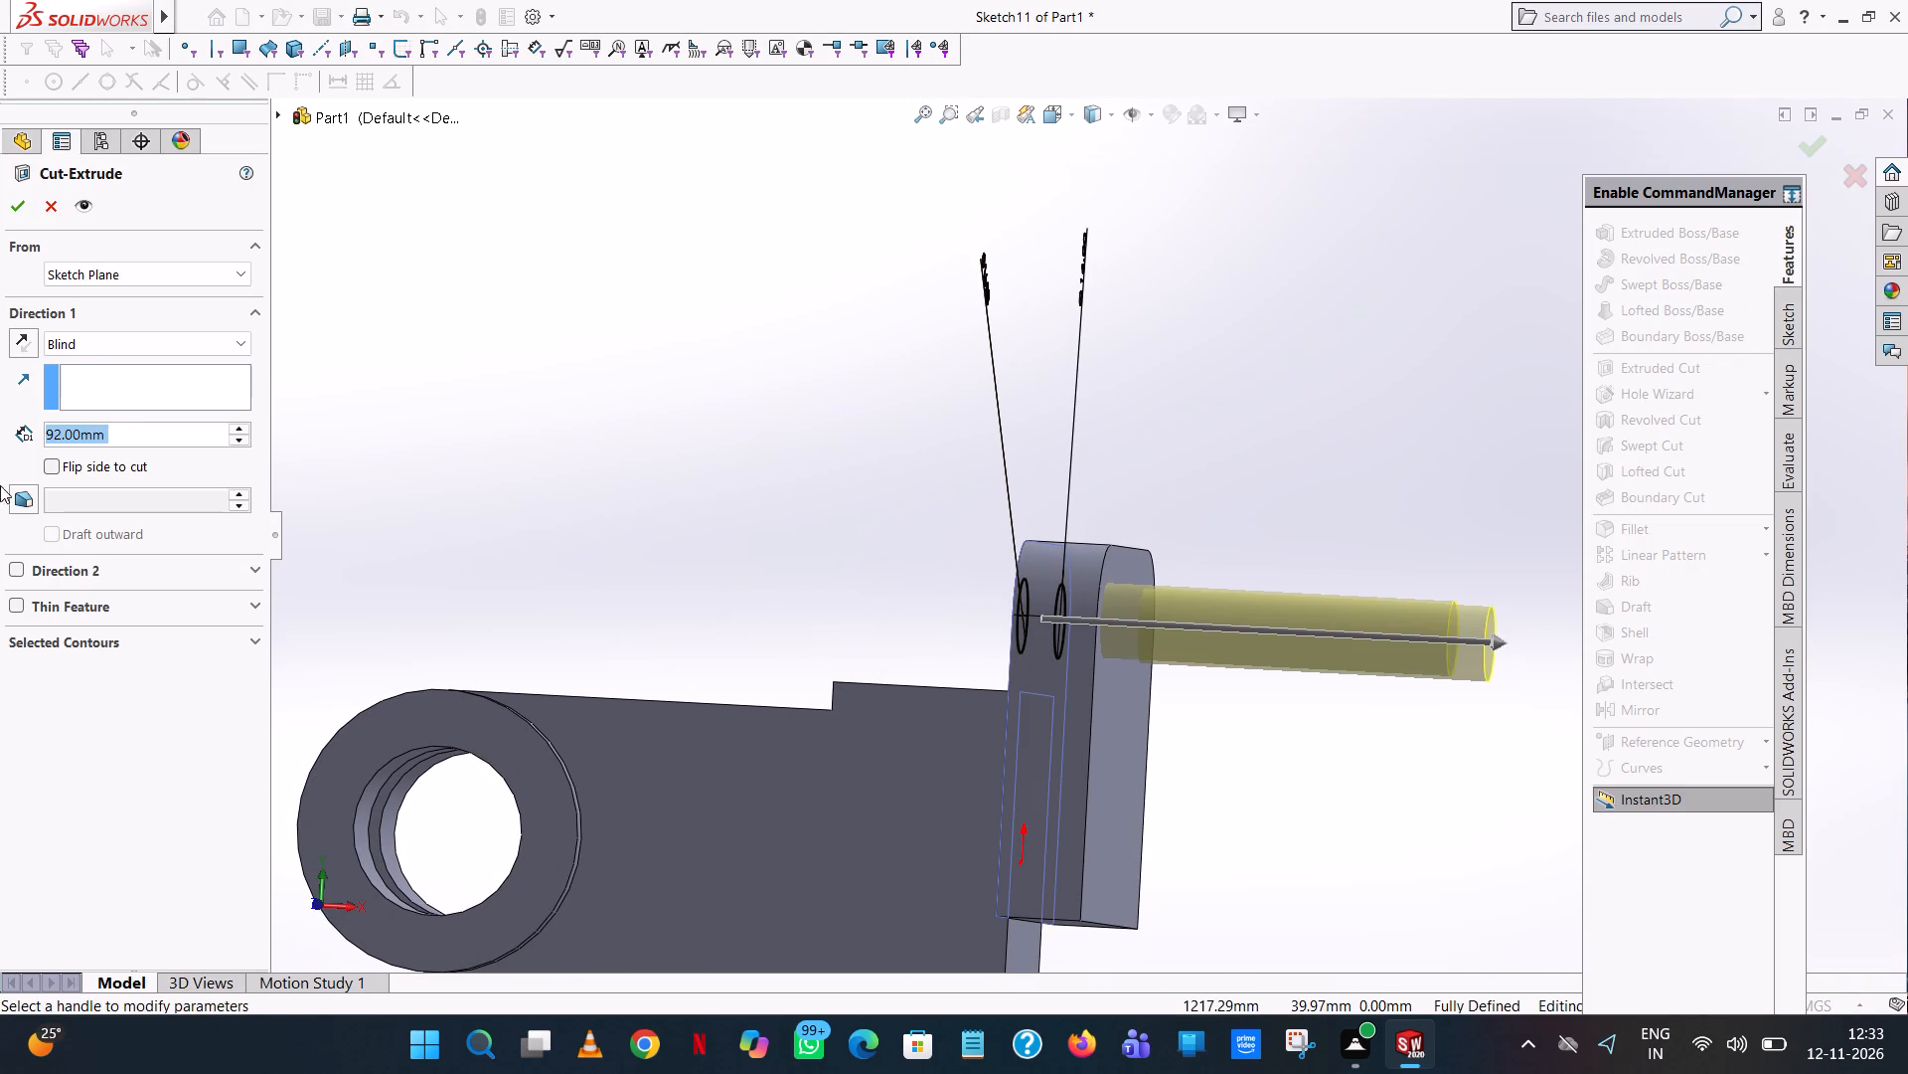
left_click(8, 193)
left_click(666, 417)
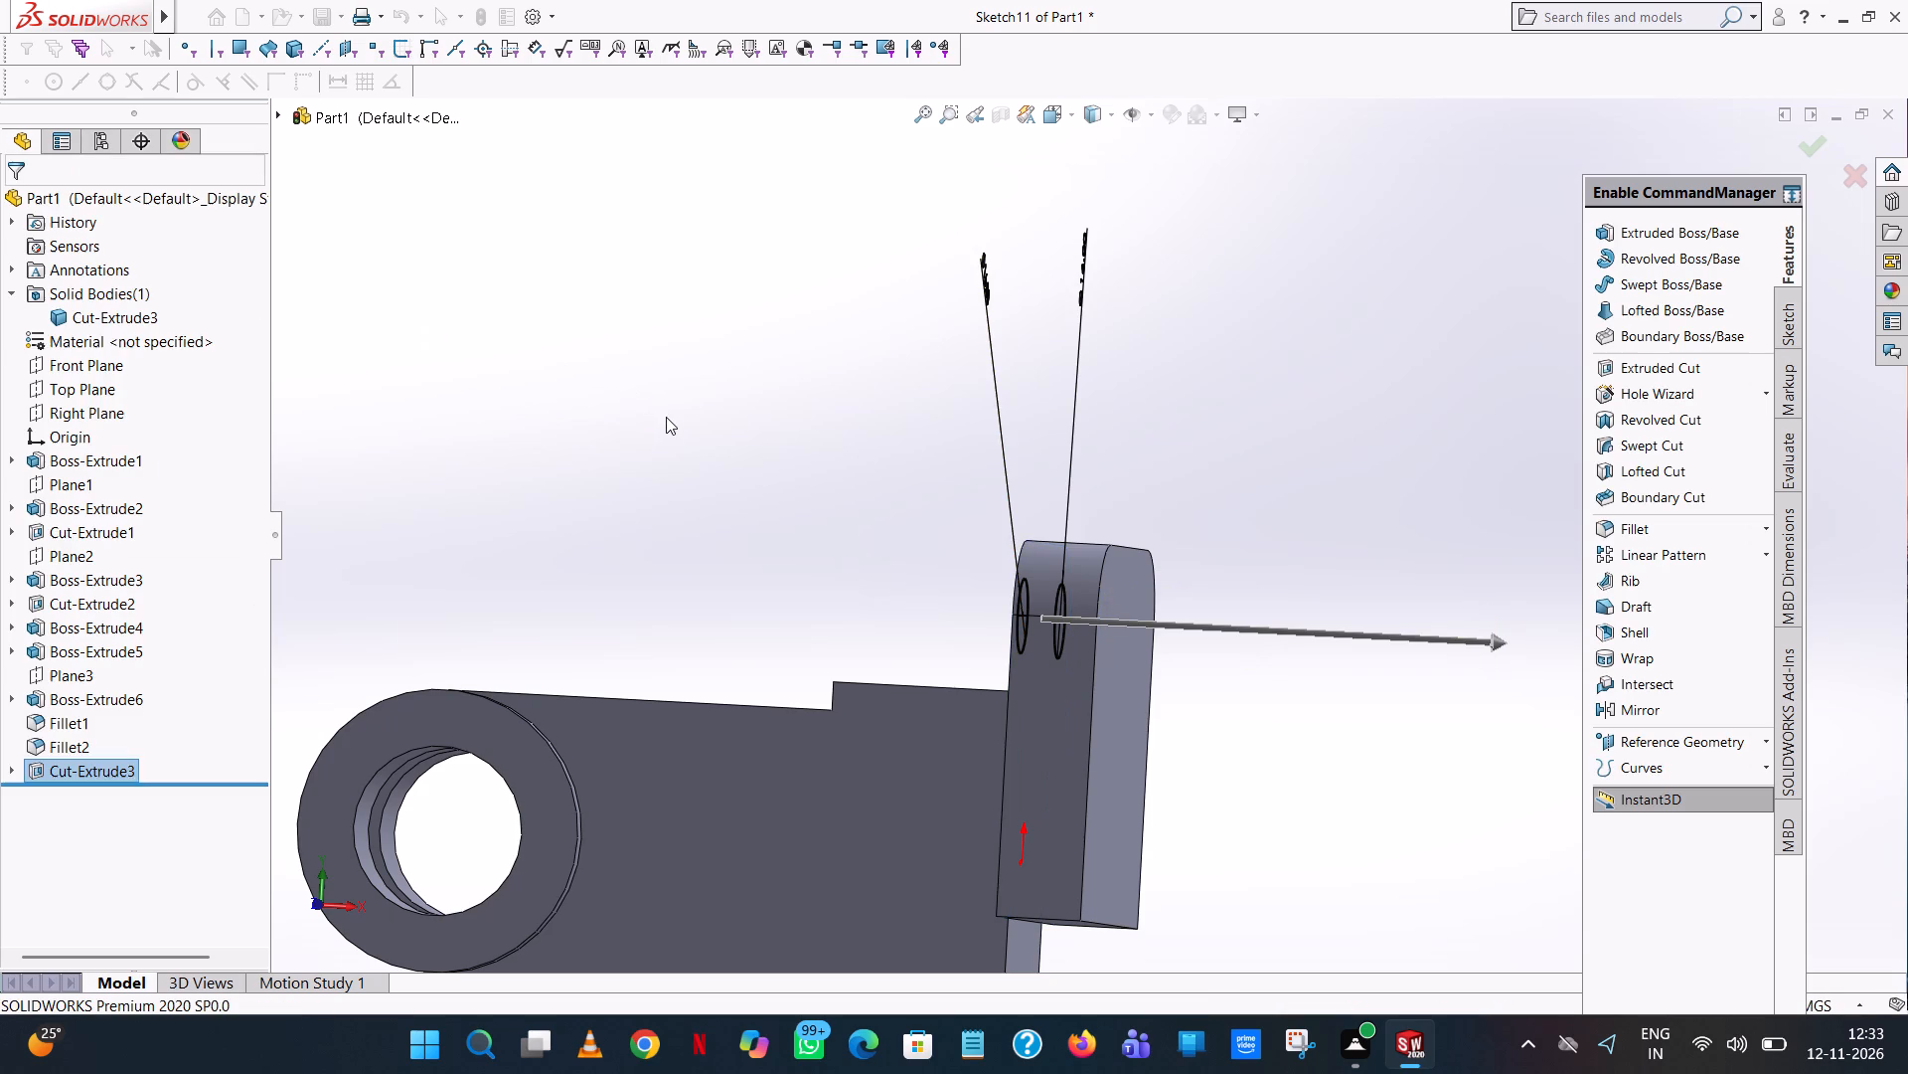
Start a new sketch on the mid-slot reference plane, Plane3, viewed square-on.
middle_click_drag(666, 417, 814, 439)
scroll(814, 439, "up", 1)
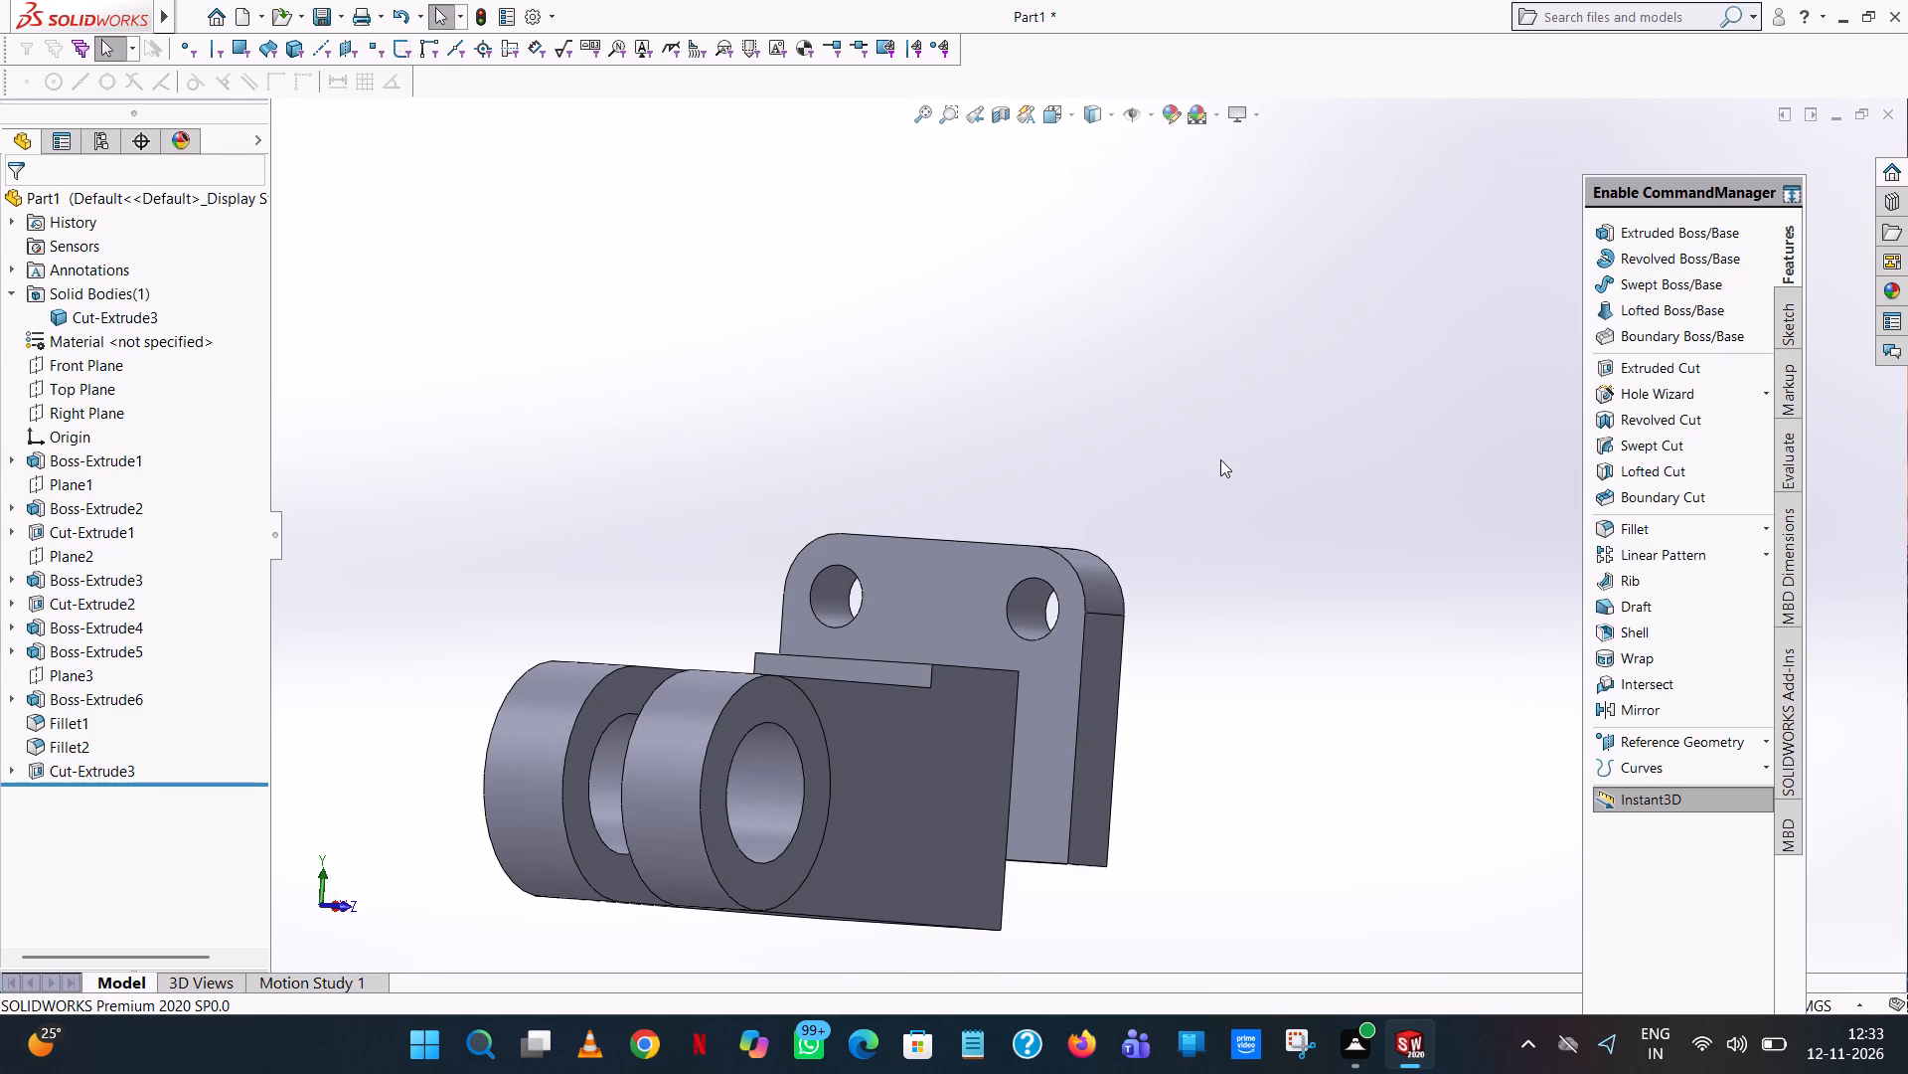
middle_click_drag(1202, 468, 1143, 488)
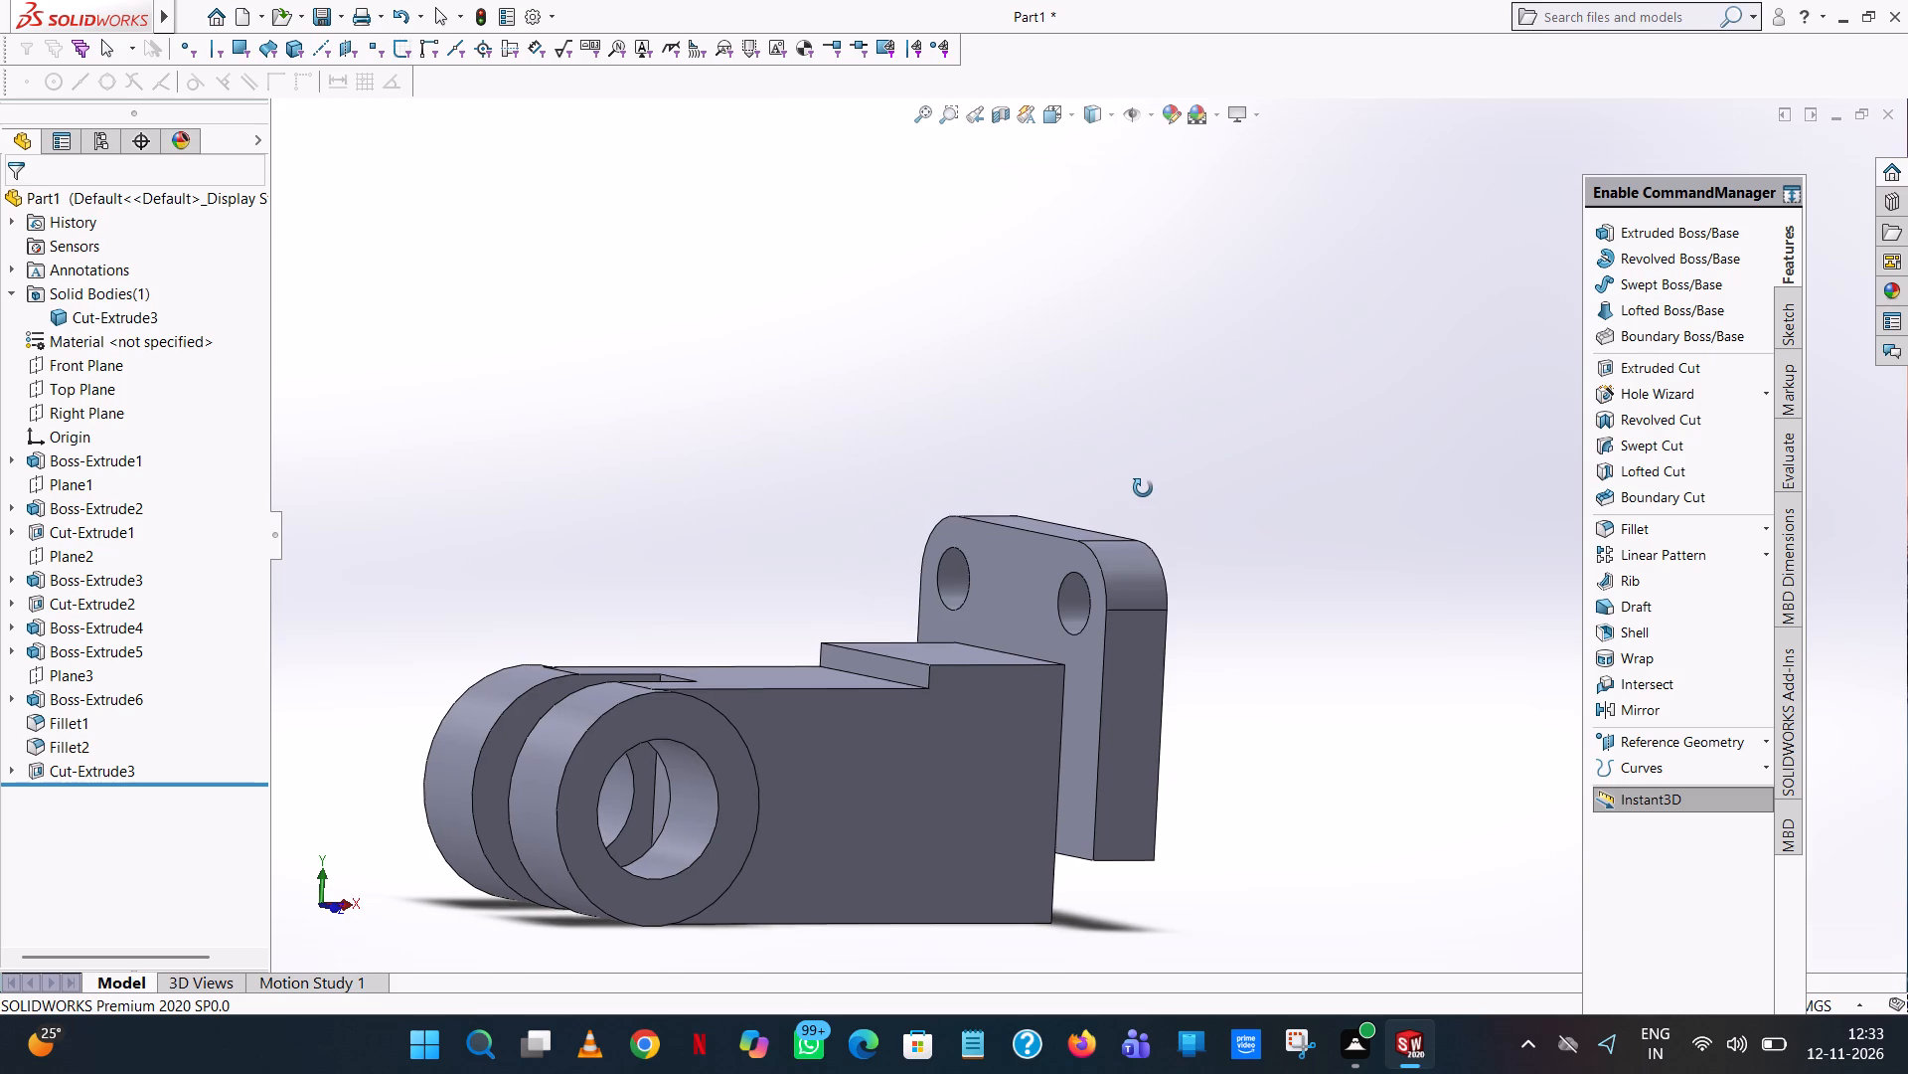
middle_click_drag(1143, 488, 1142, 489)
scroll(1143, 488, "up", 1)
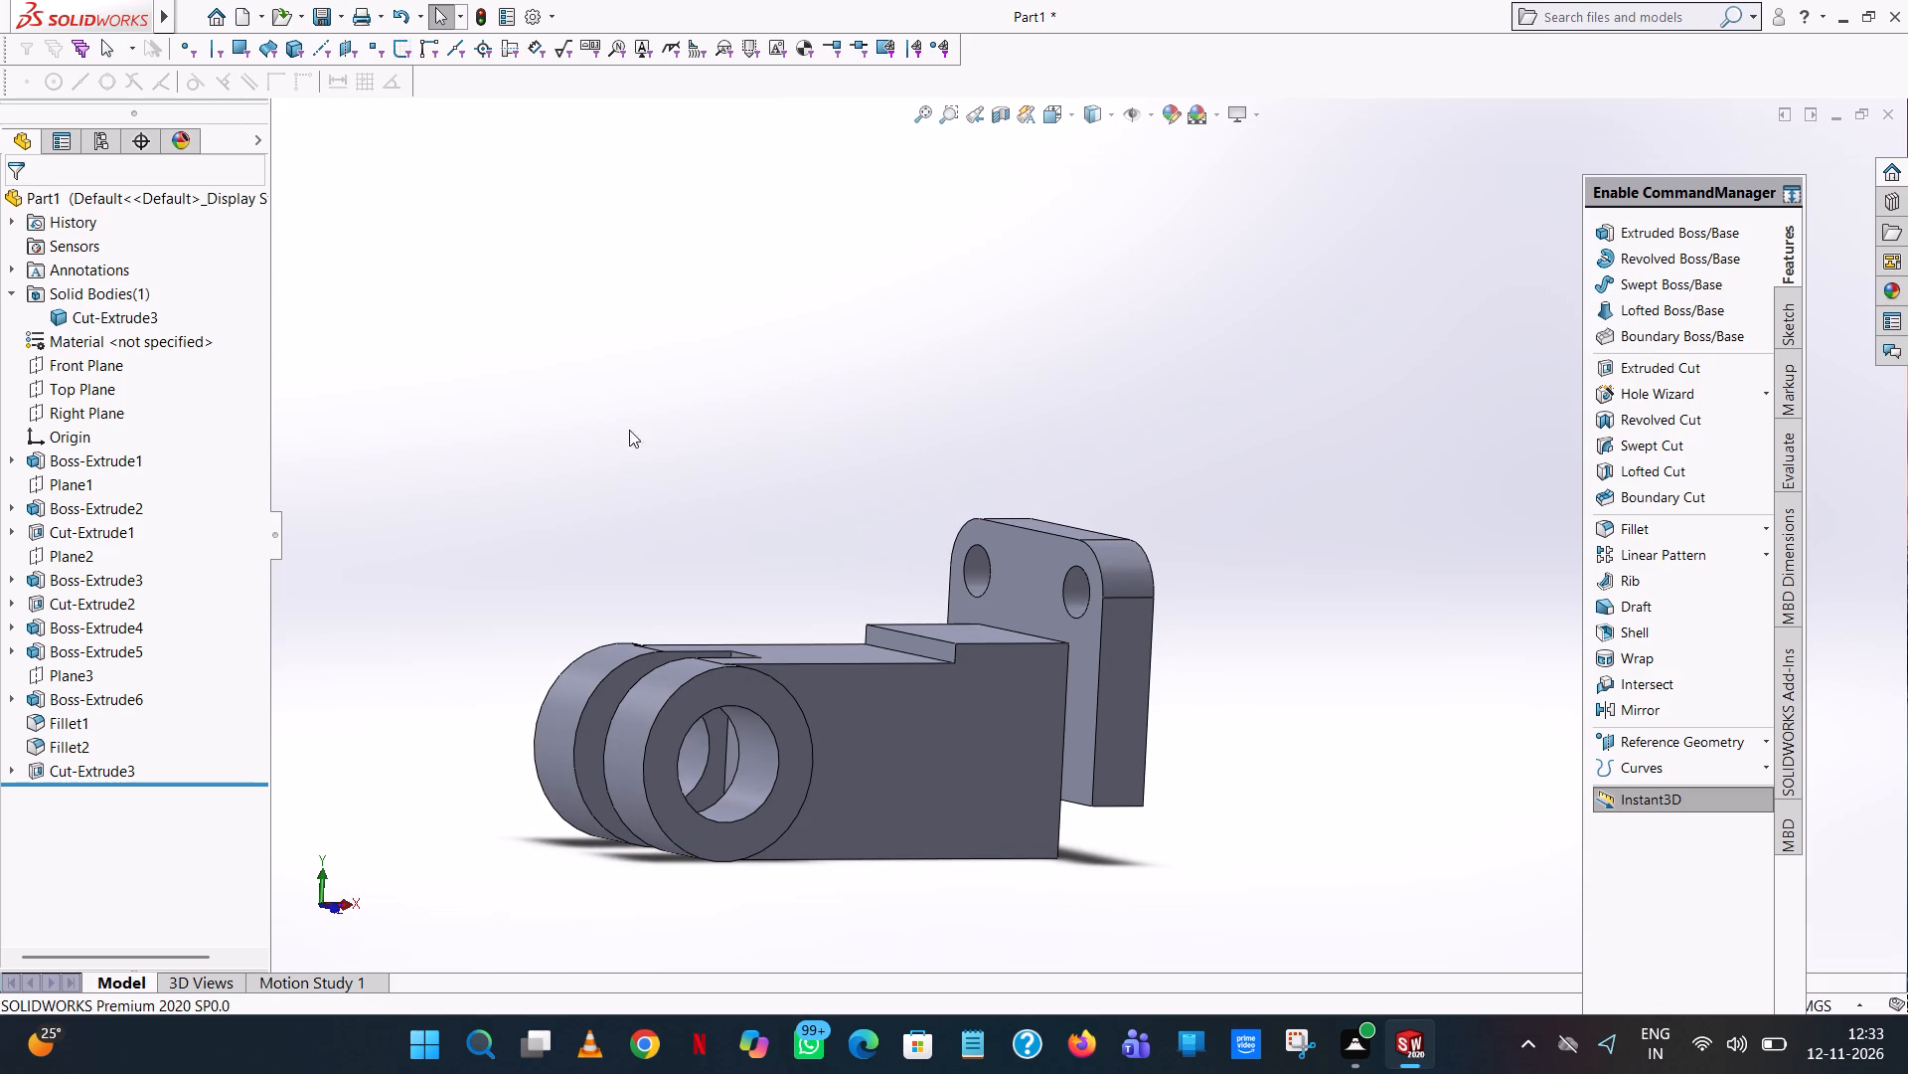
left_click(65, 673)
scroll(446, 448, "up", 1)
middle_click_drag(444, 448, 521, 811)
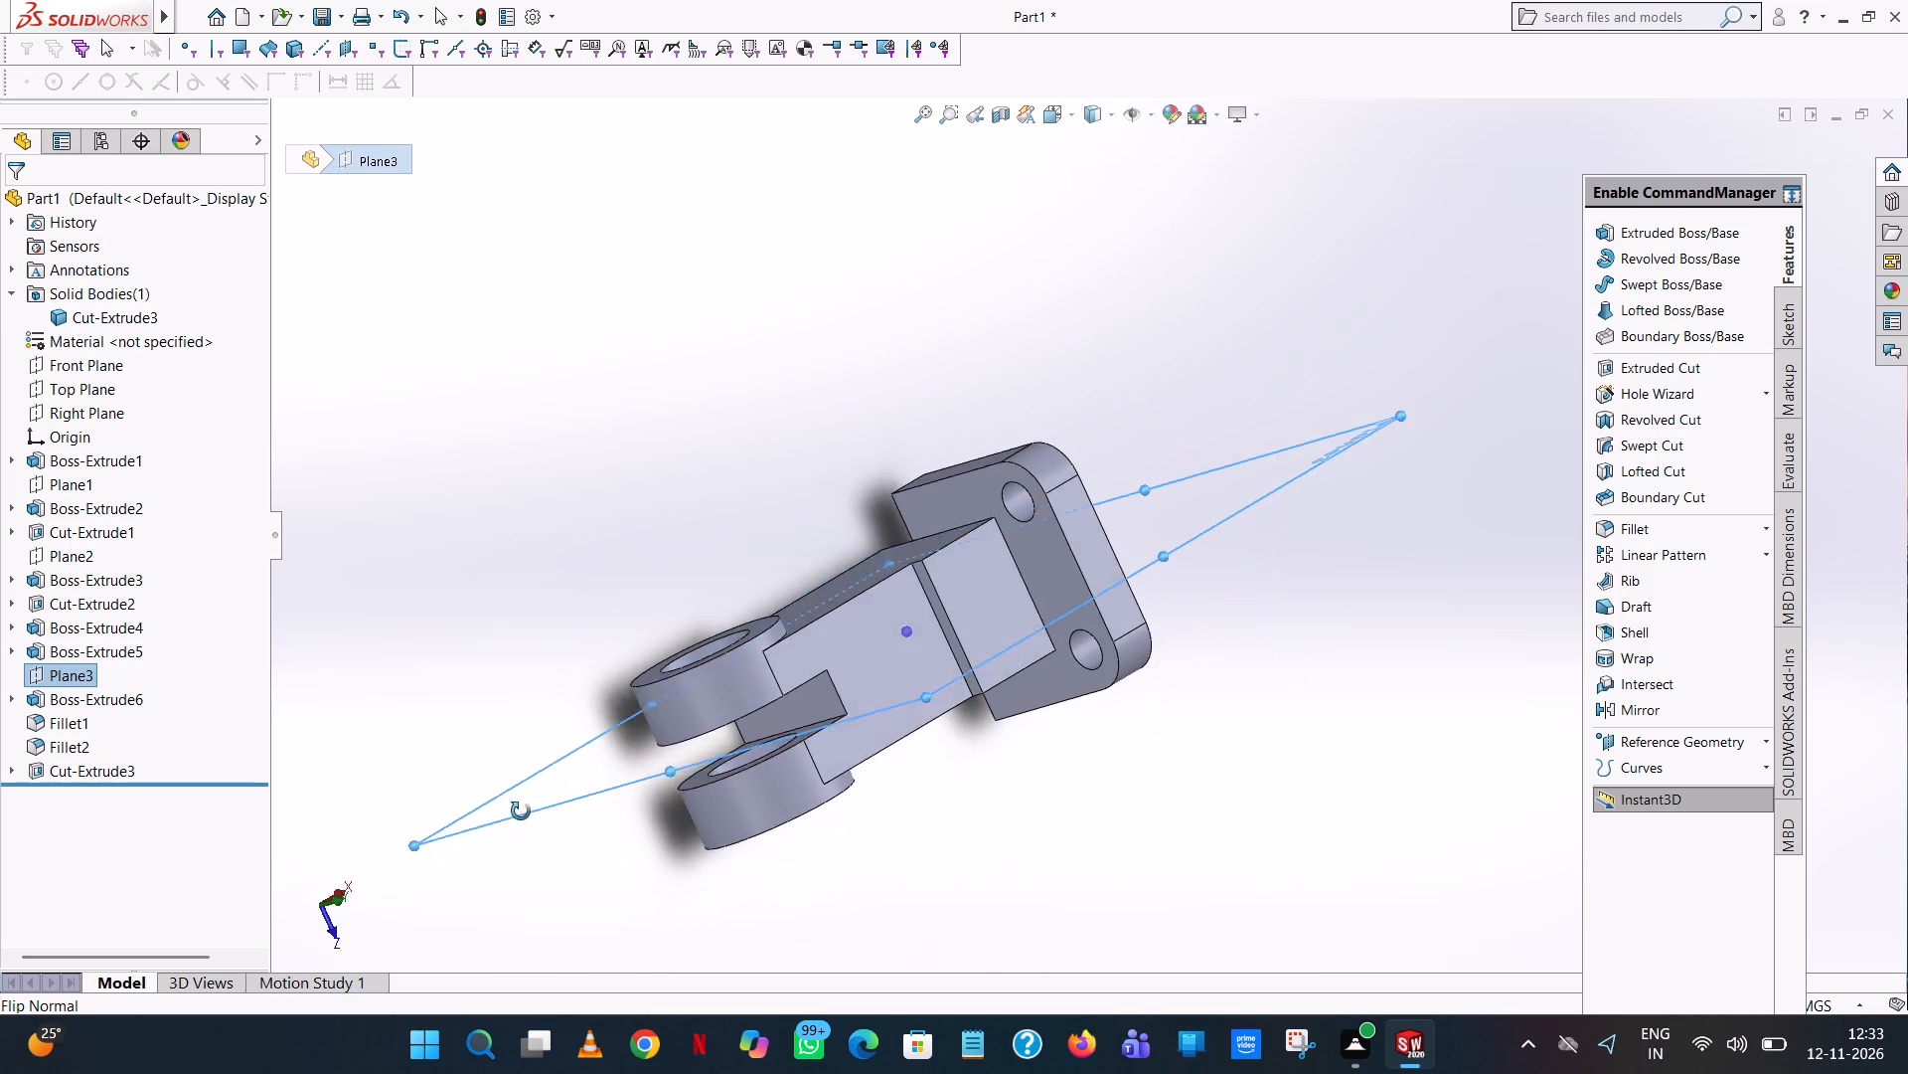
middle_click_drag(521, 811, 478, 842)
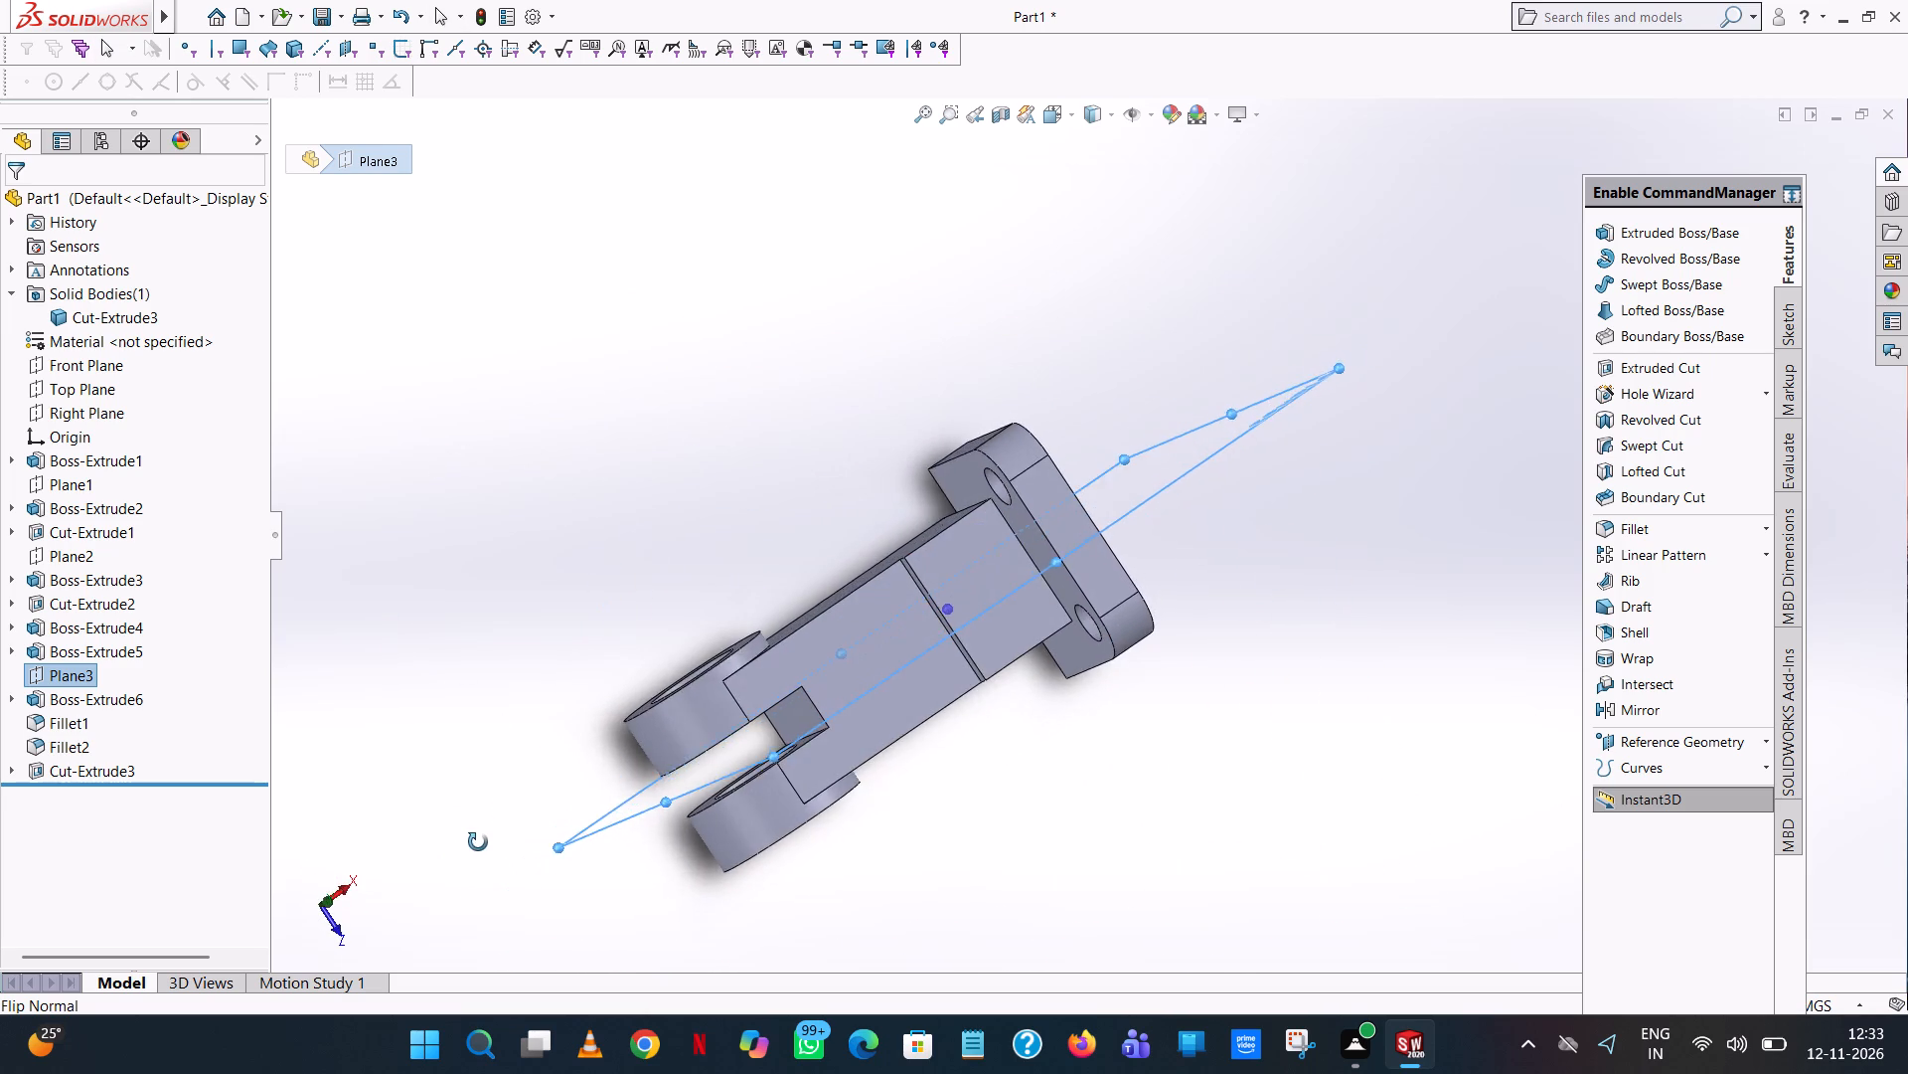
middle_click_drag(478, 842, 424, 467)
left_click(78, 672)
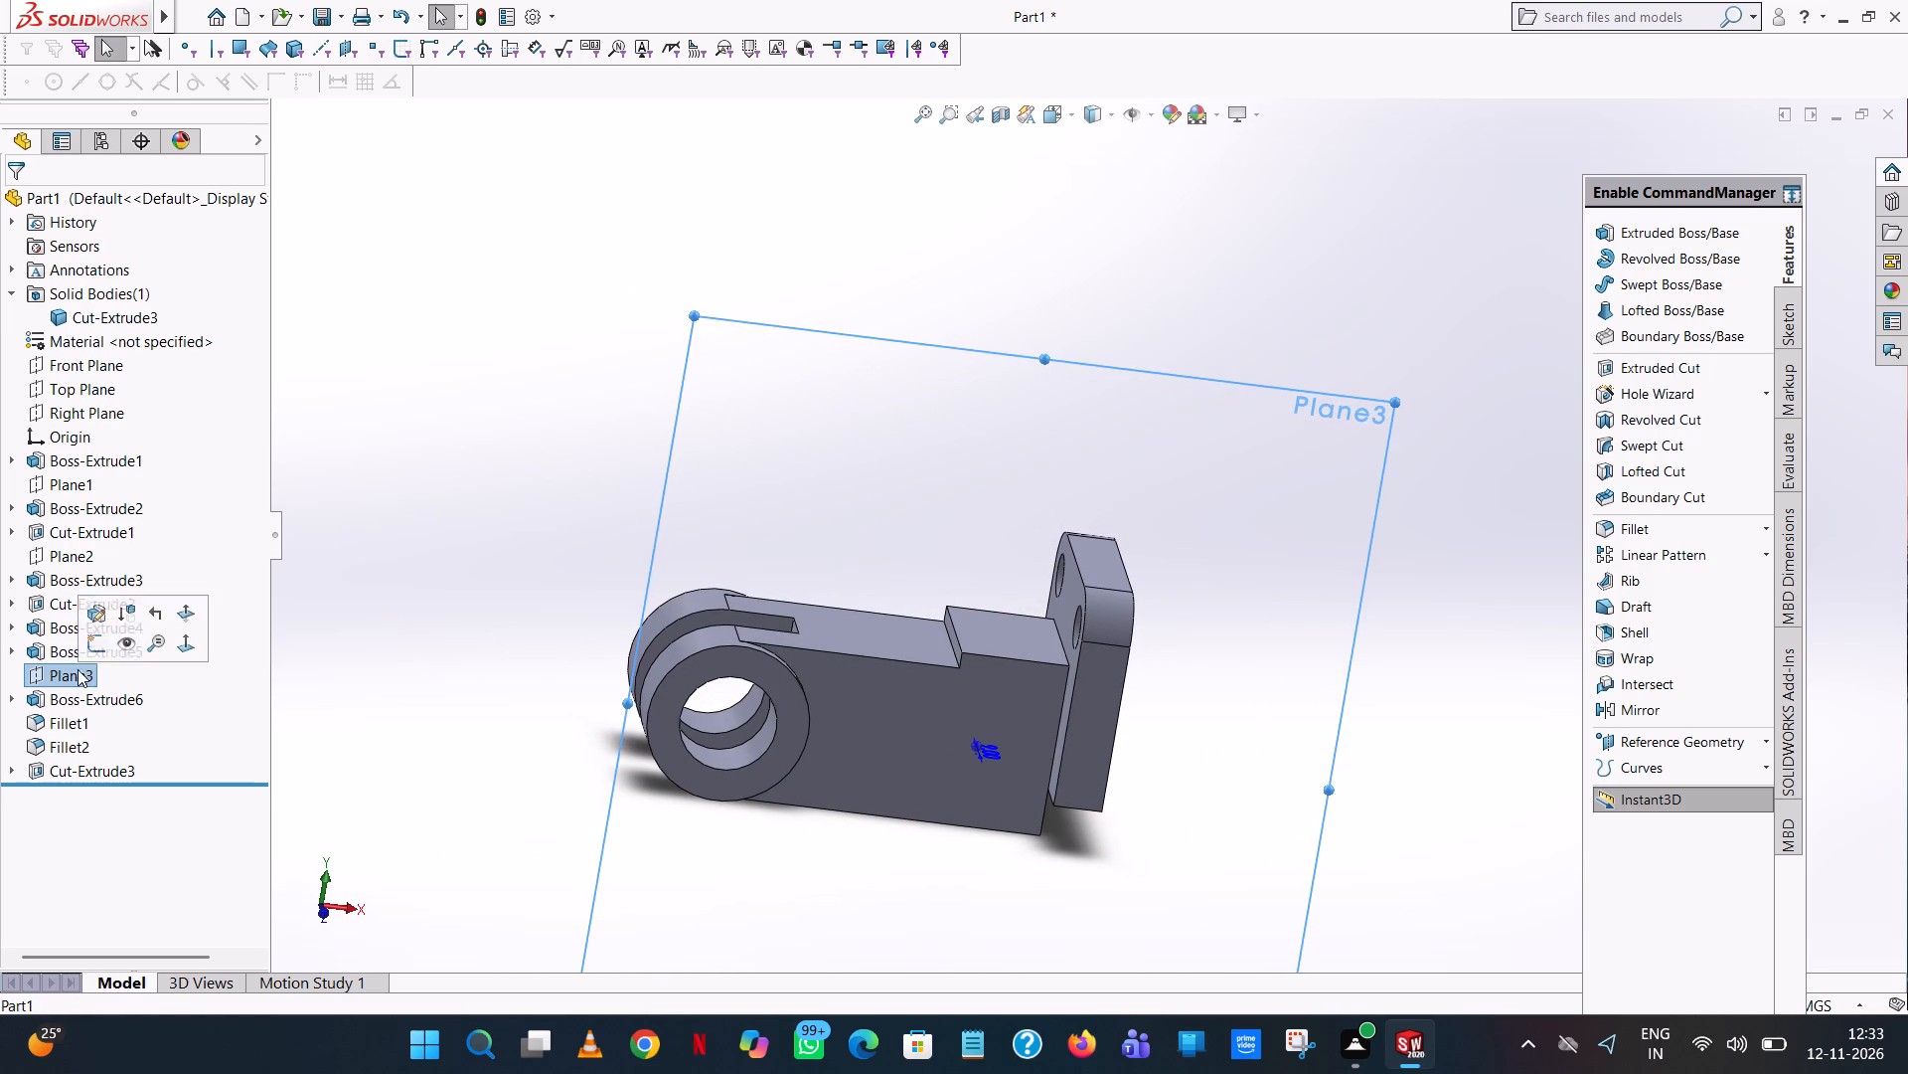
left_click(90, 634)
left_click(74, 676)
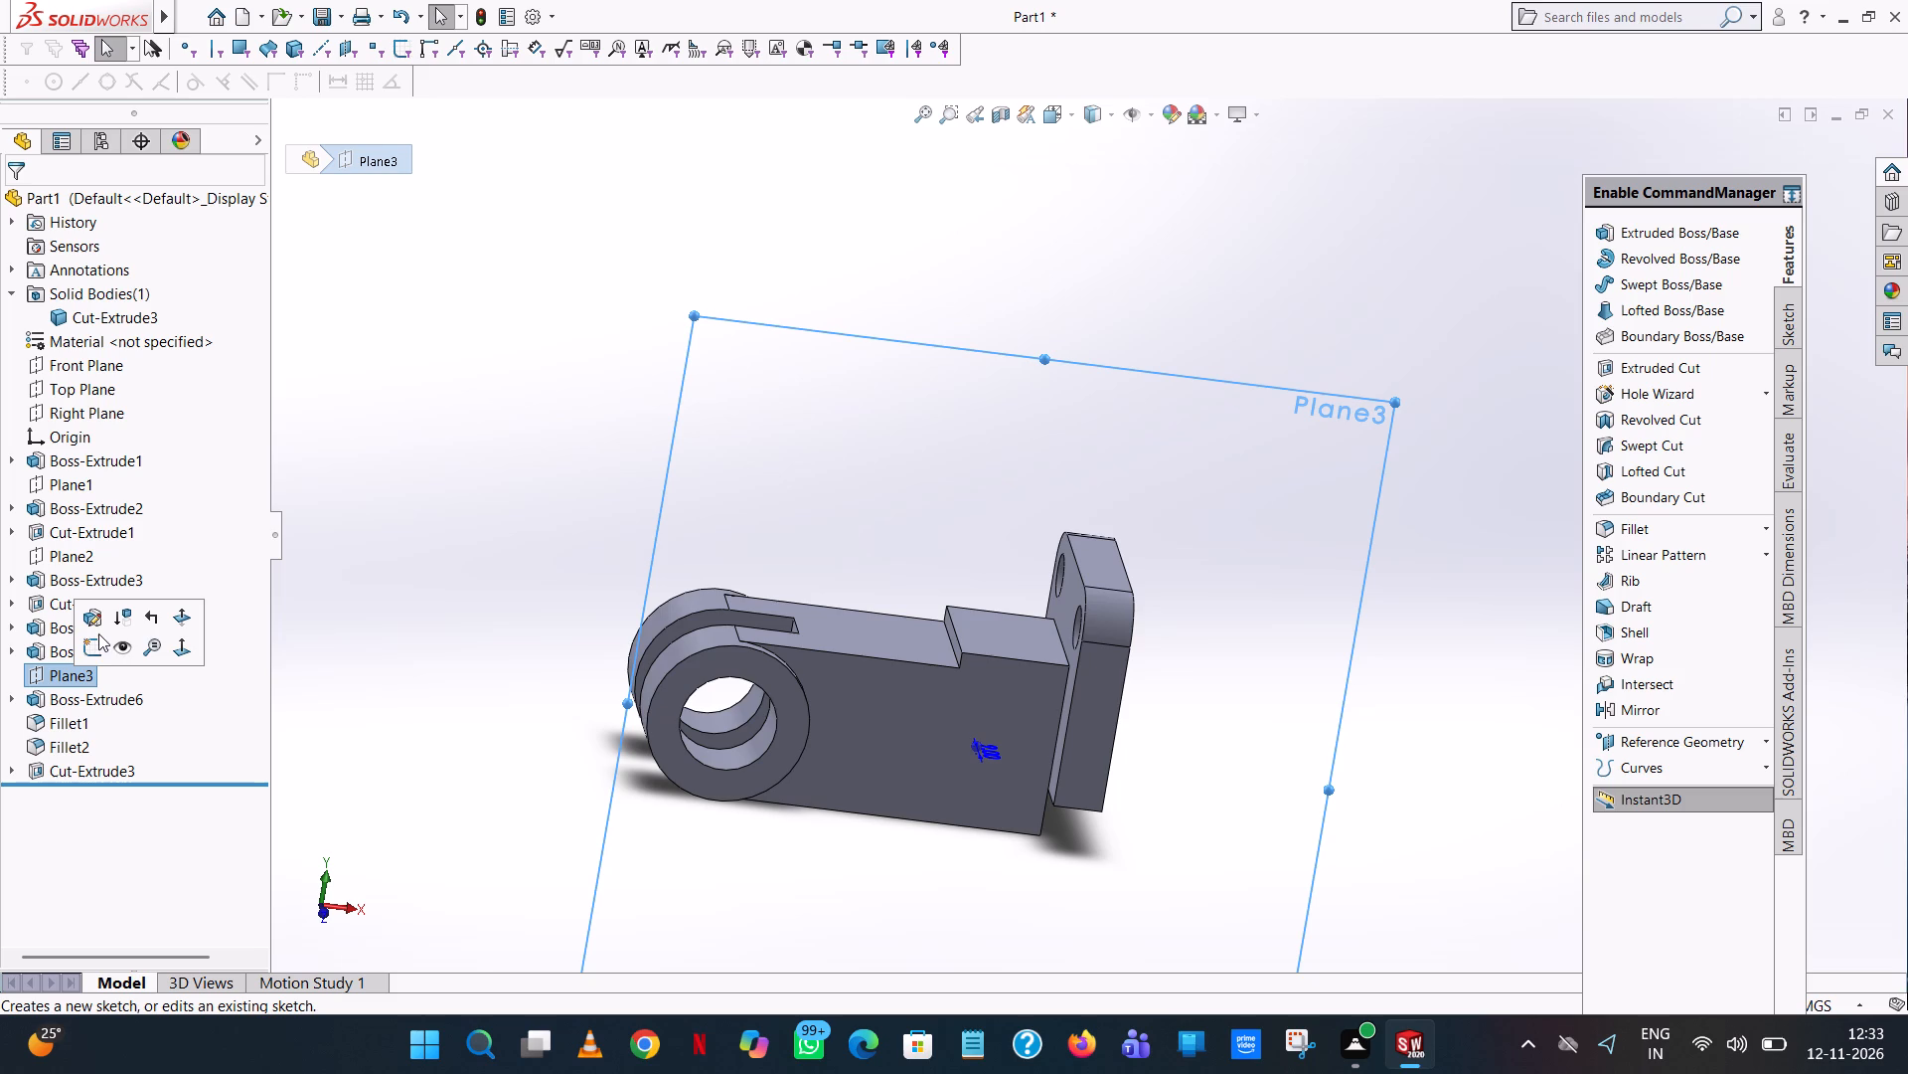
left_click(89, 656)
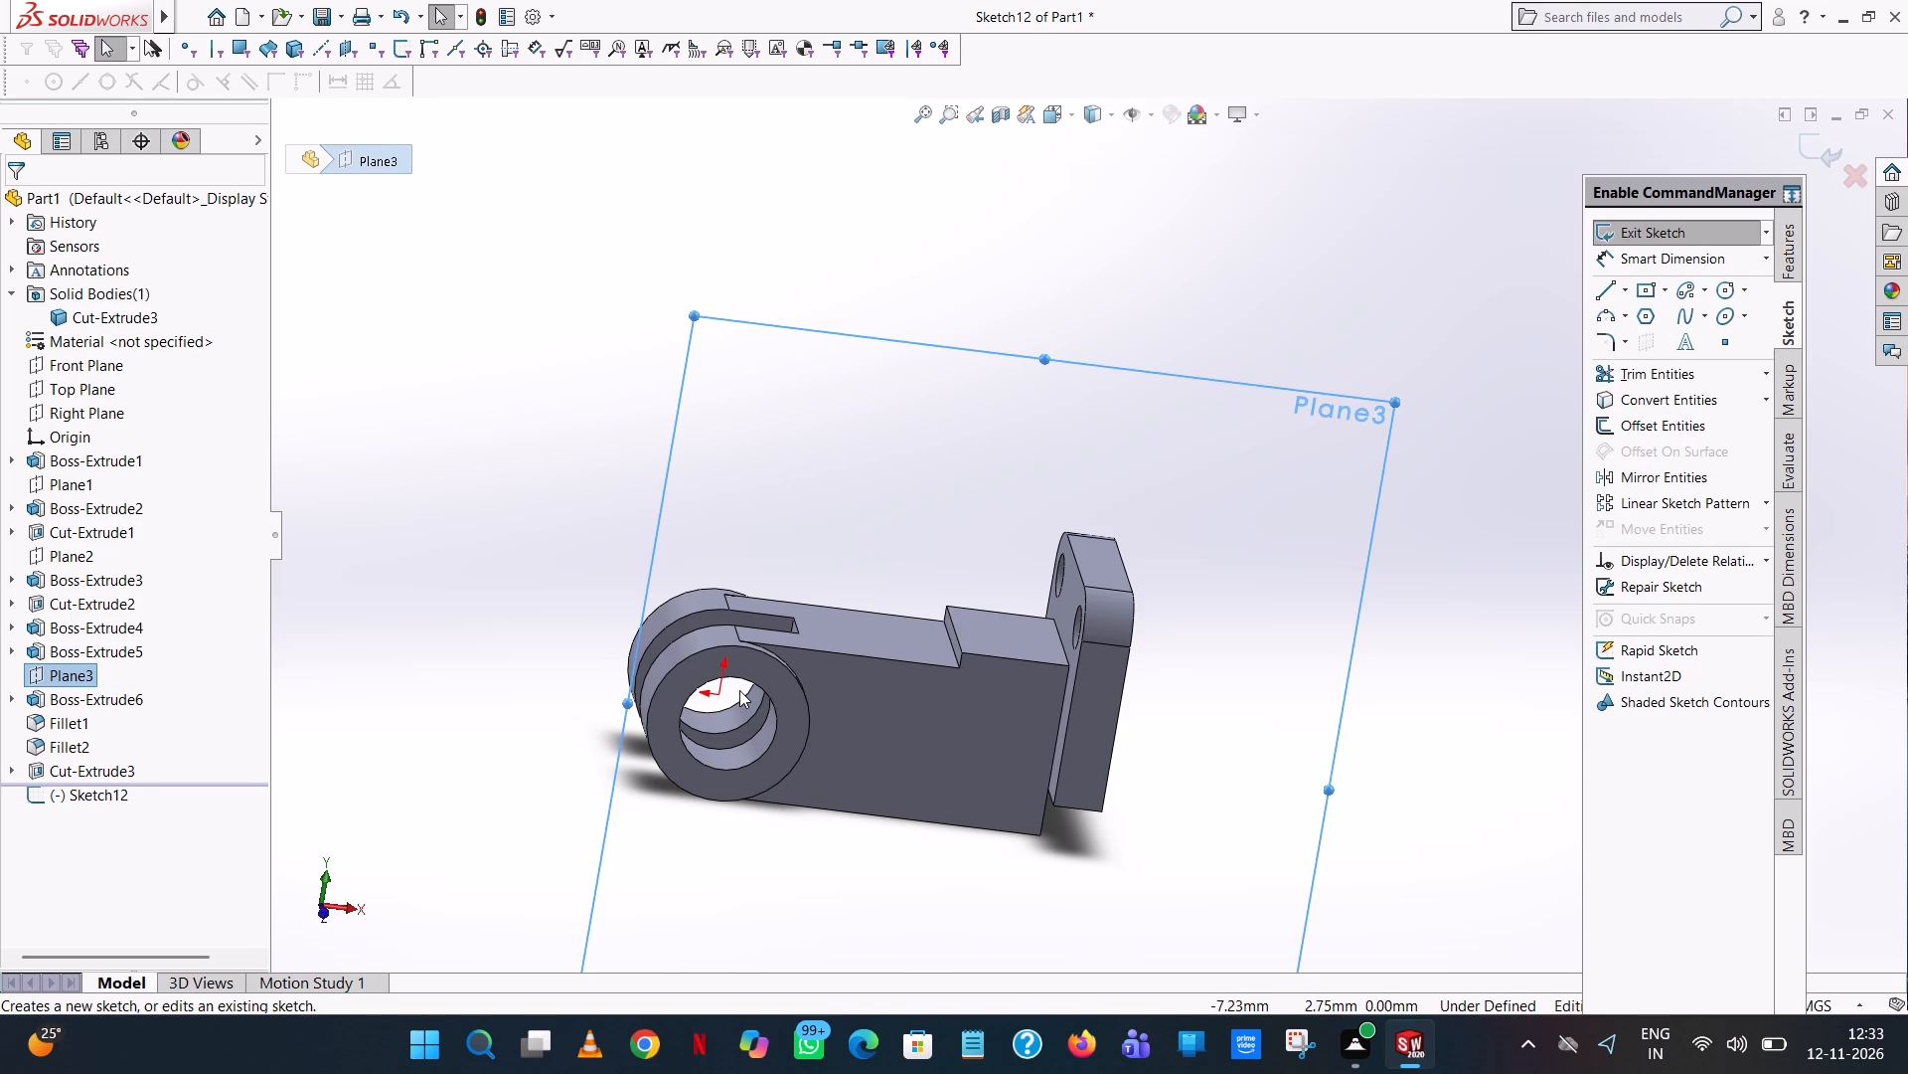
left_click(1069, 125)
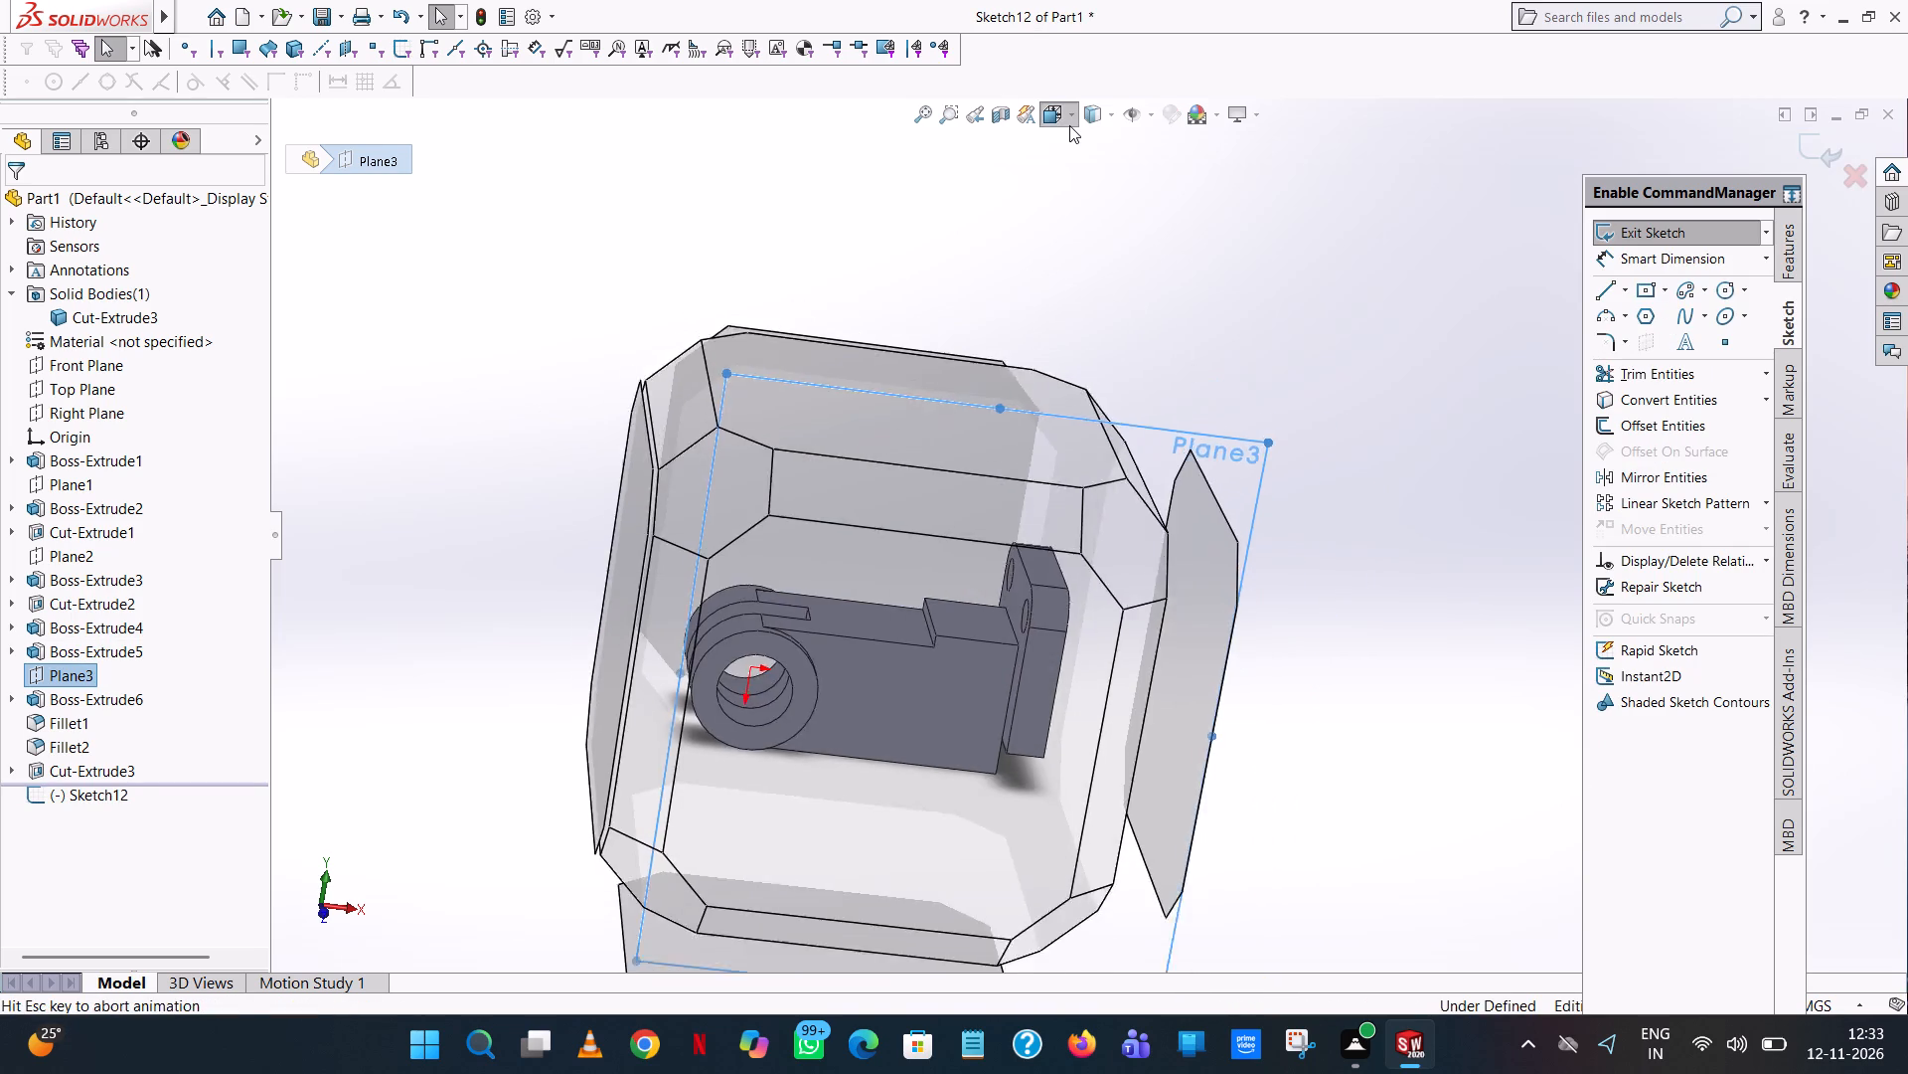
left_click(1160, 224)
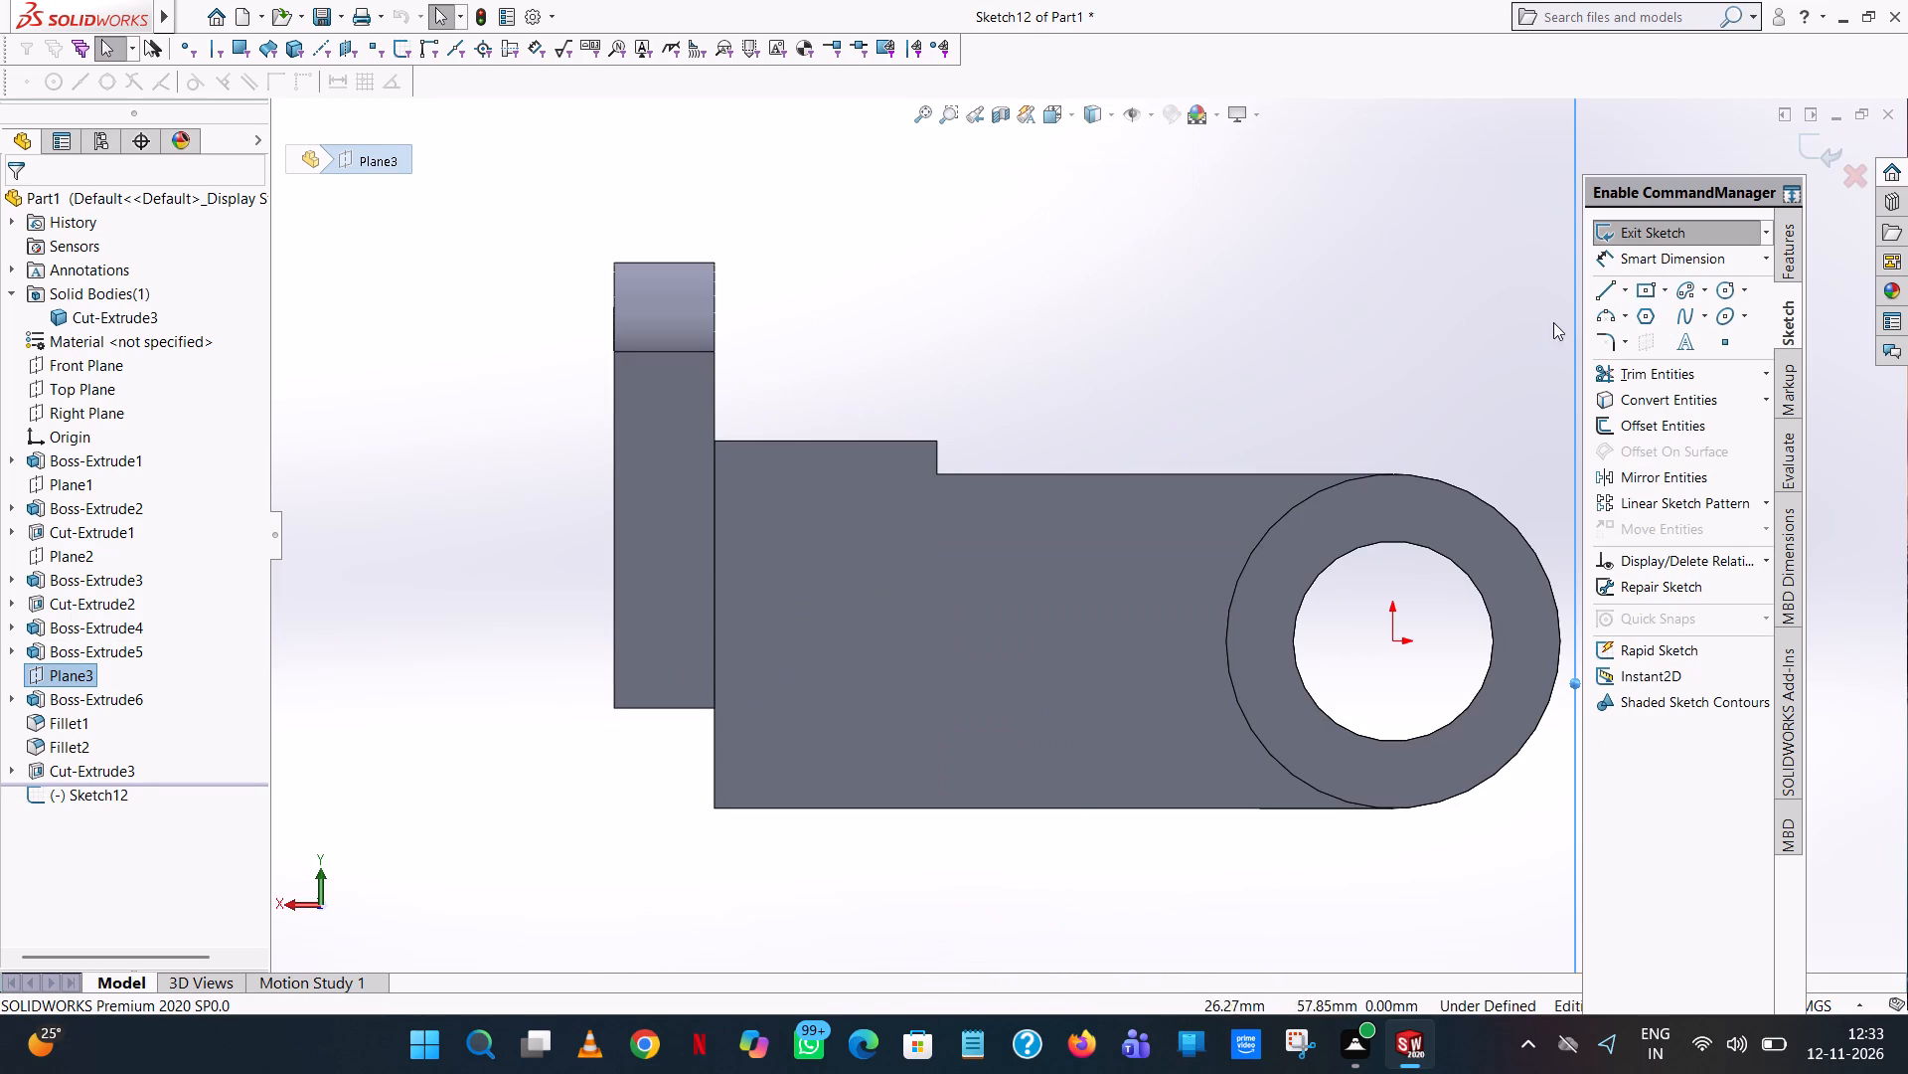
Sketch a diagonal line from the arm step's upper corner to the top inner corner of the upright plate.
left_click(1065, 114)
left_click(1168, 233)
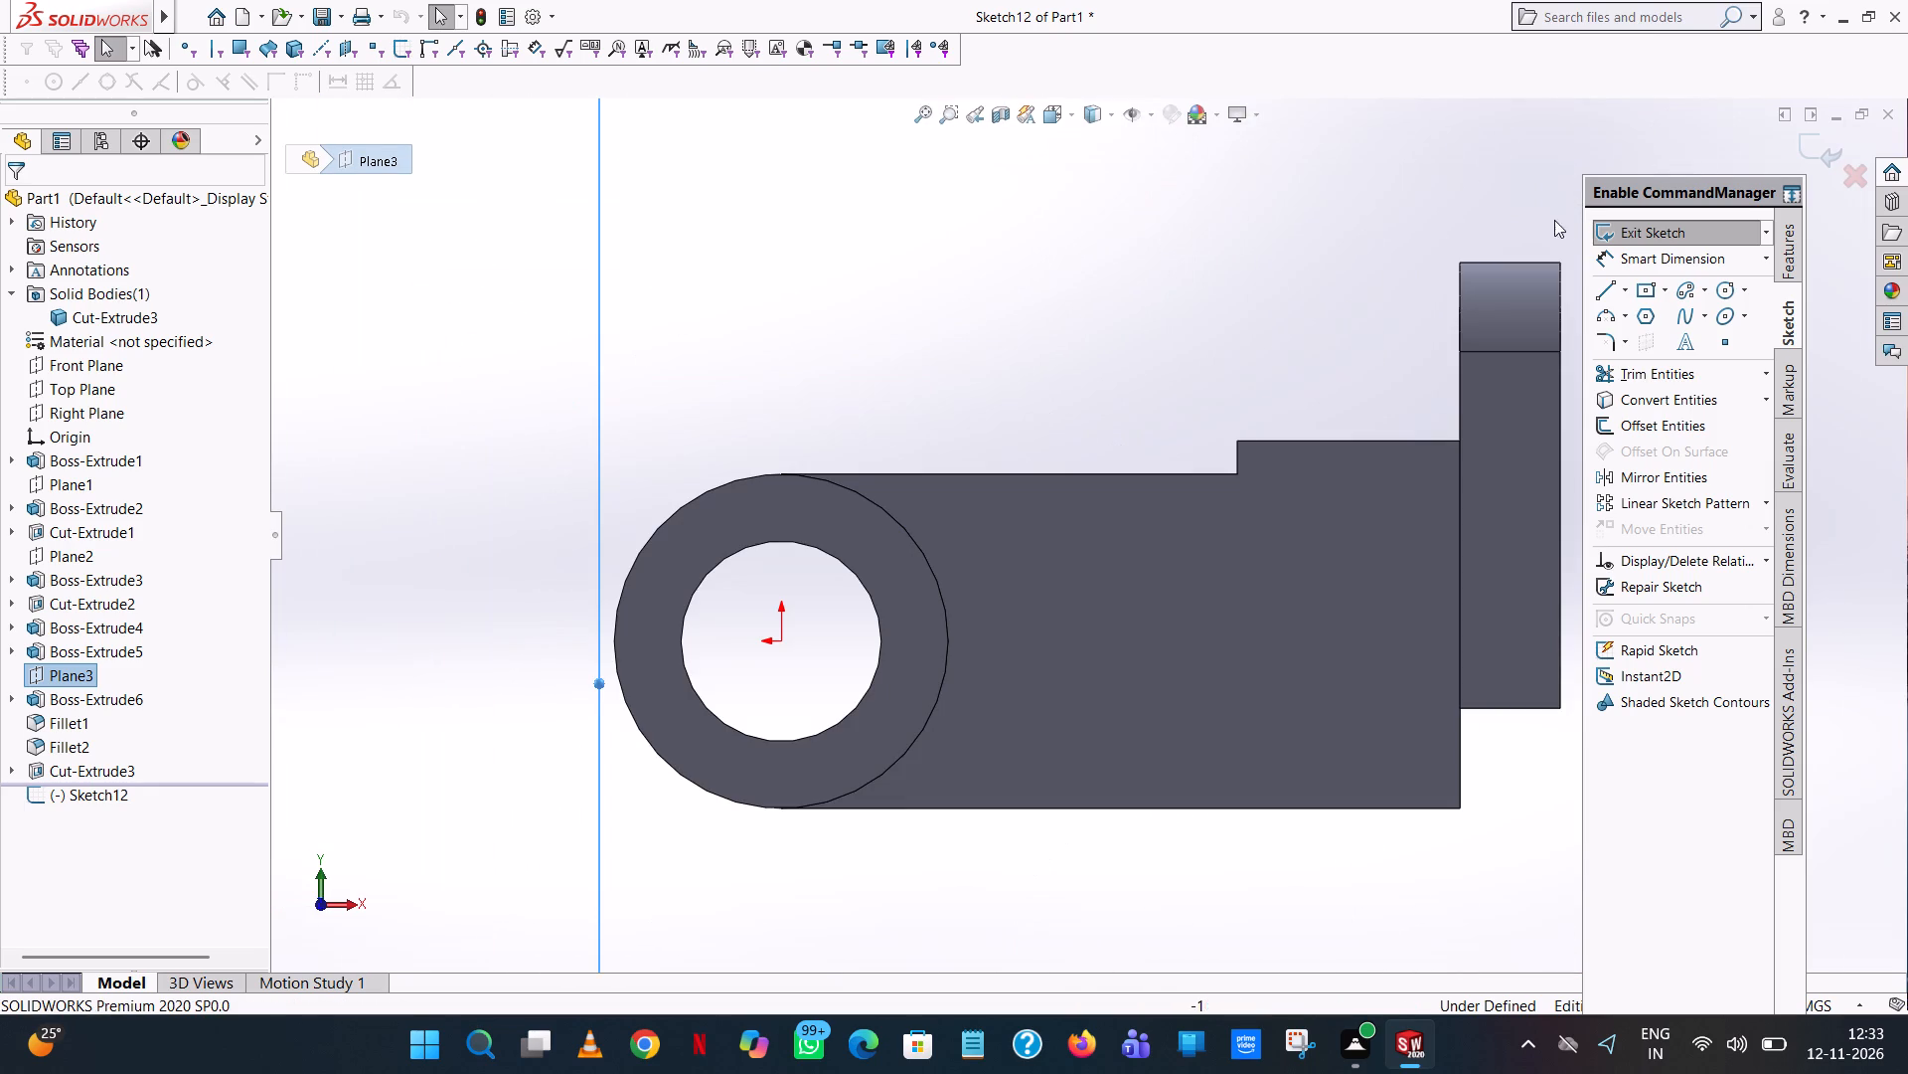
left_click(1607, 285)
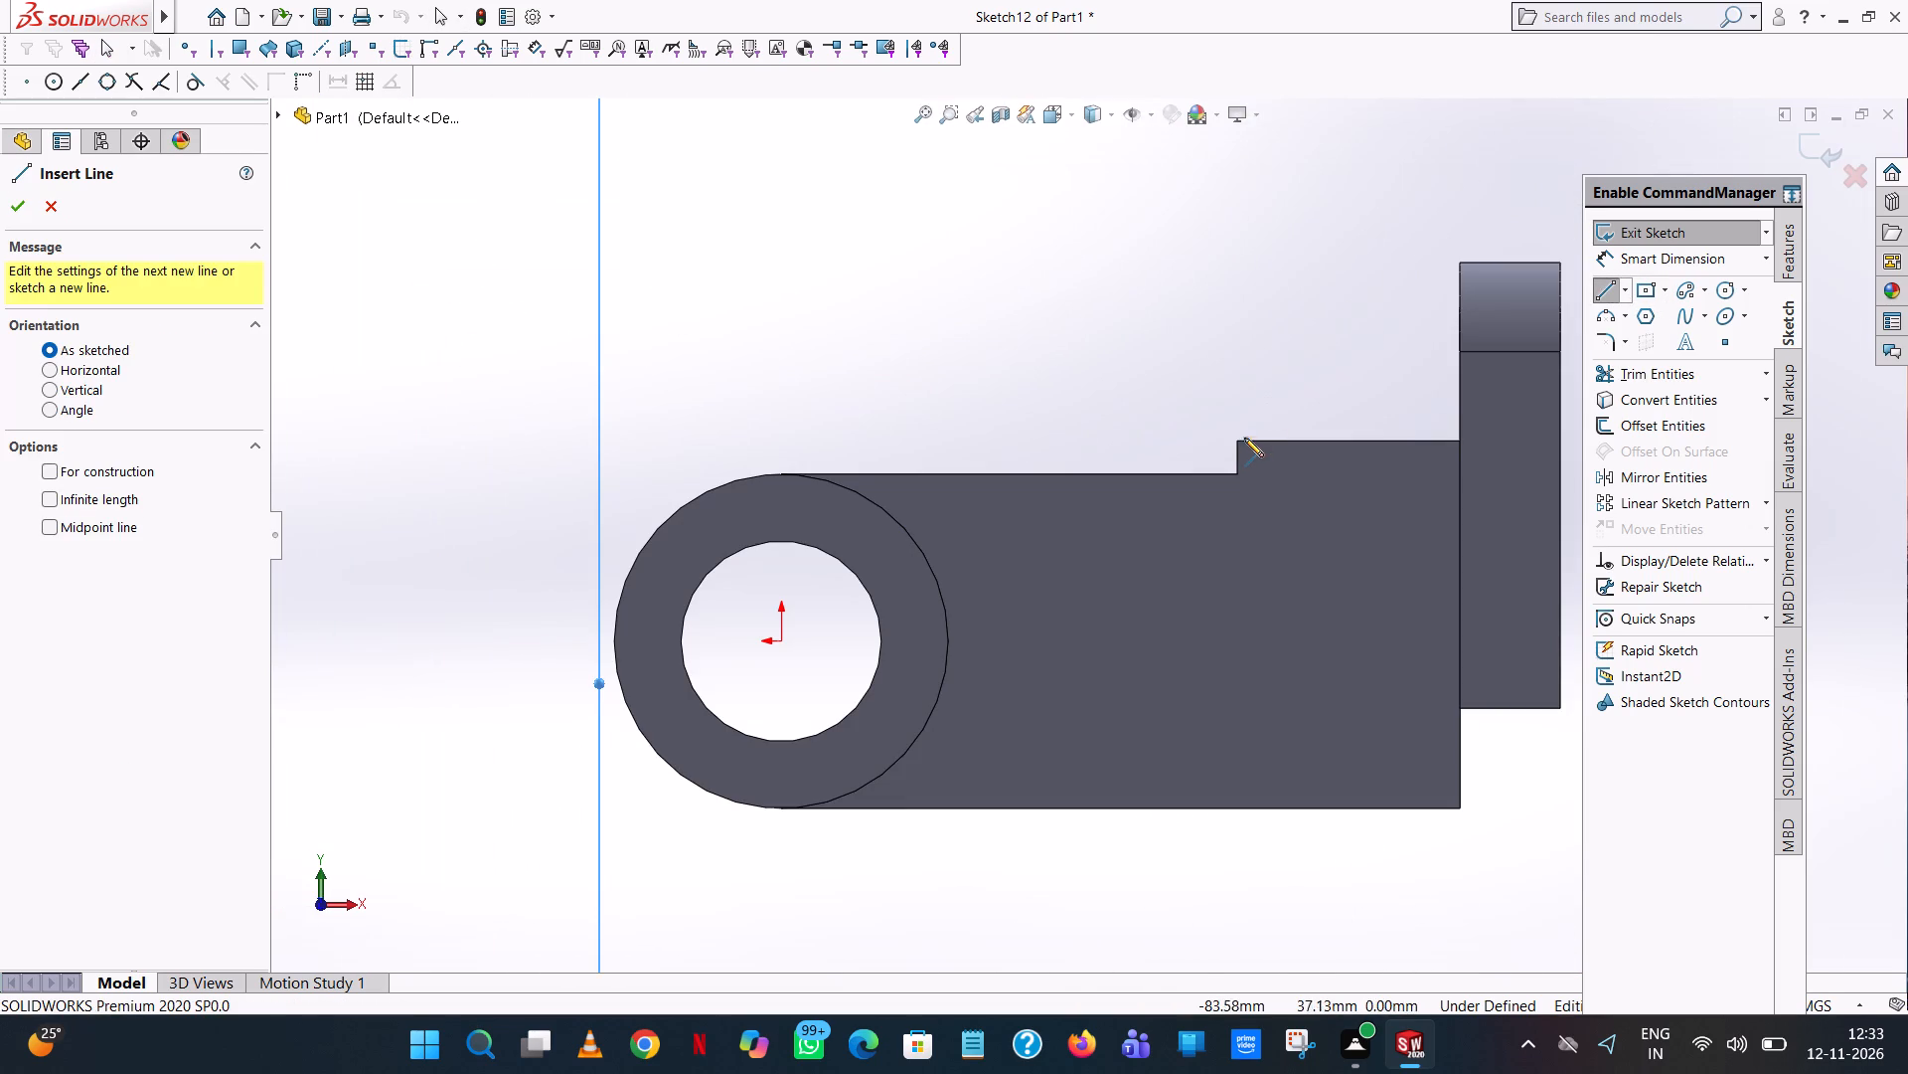
left_click(1237, 441)
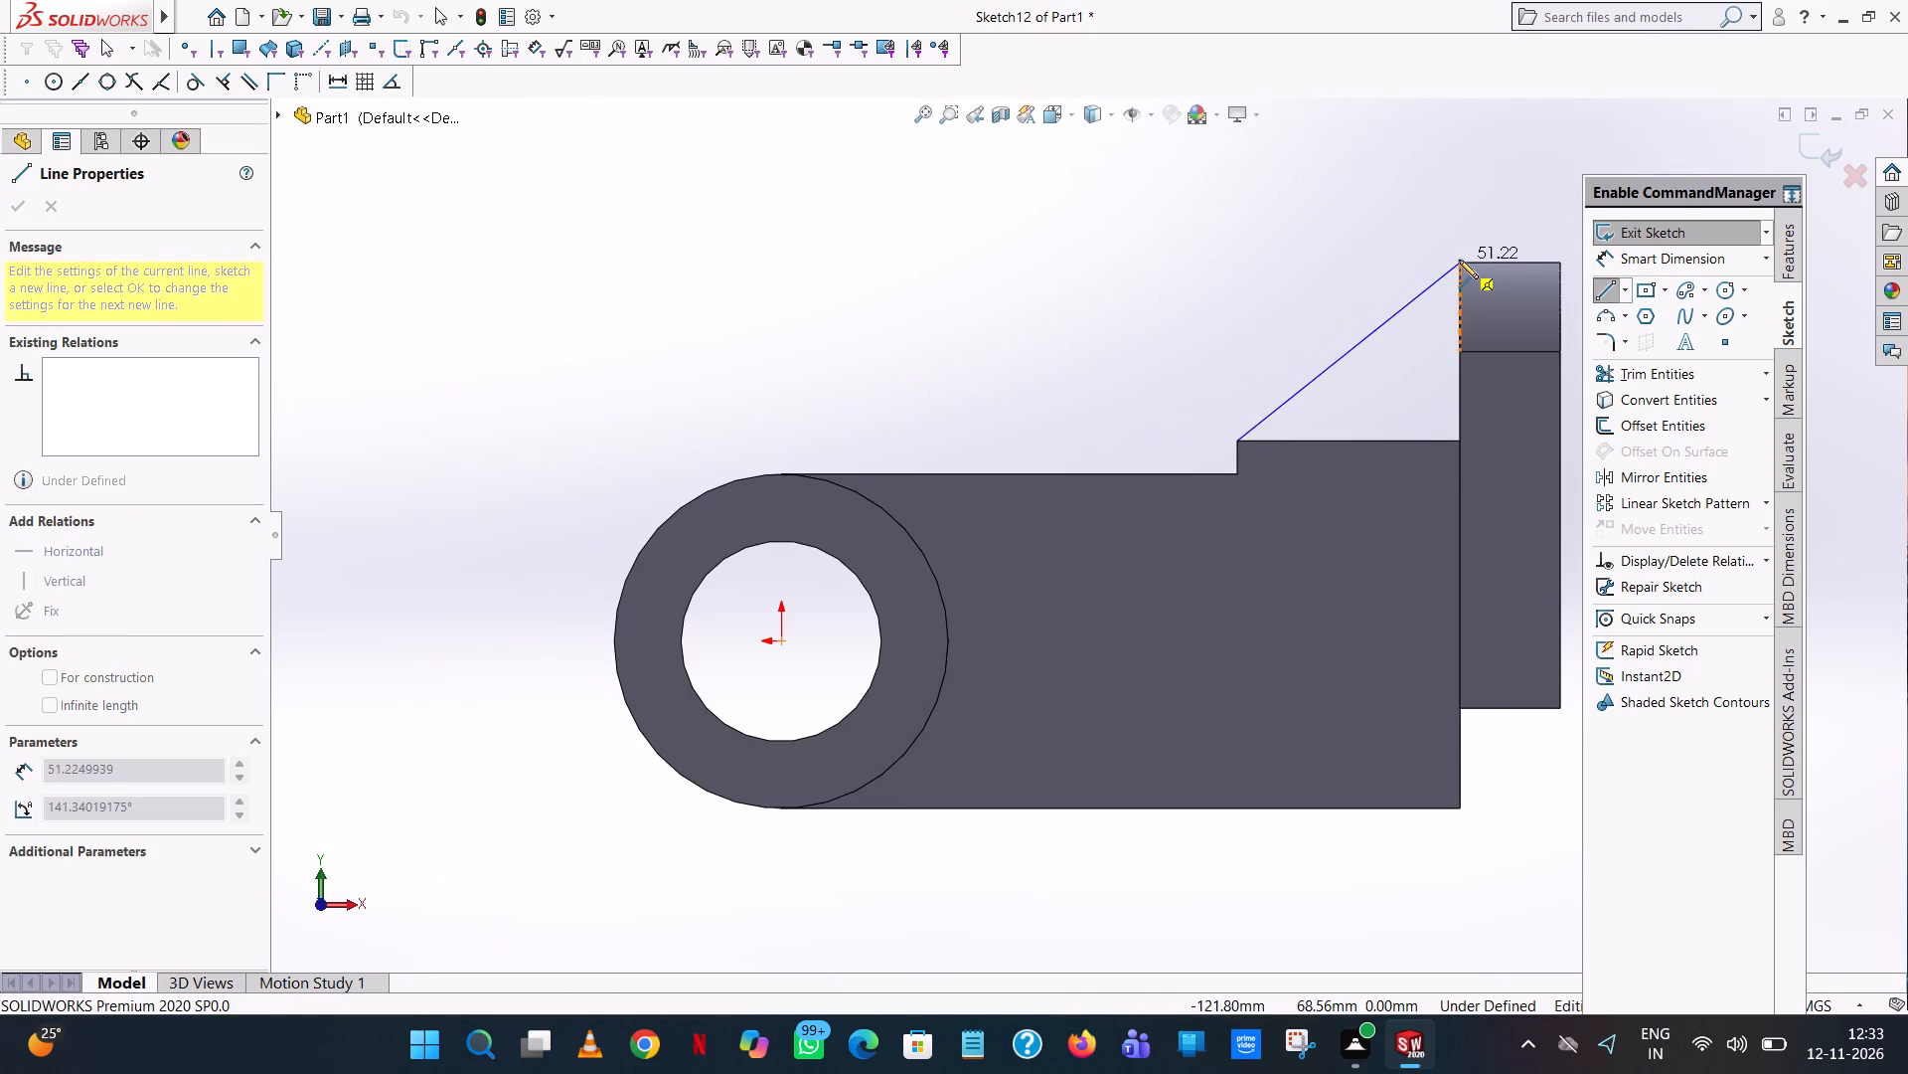
left_click(1459, 260)
right_click(1460, 260)
left_click(1488, 268)
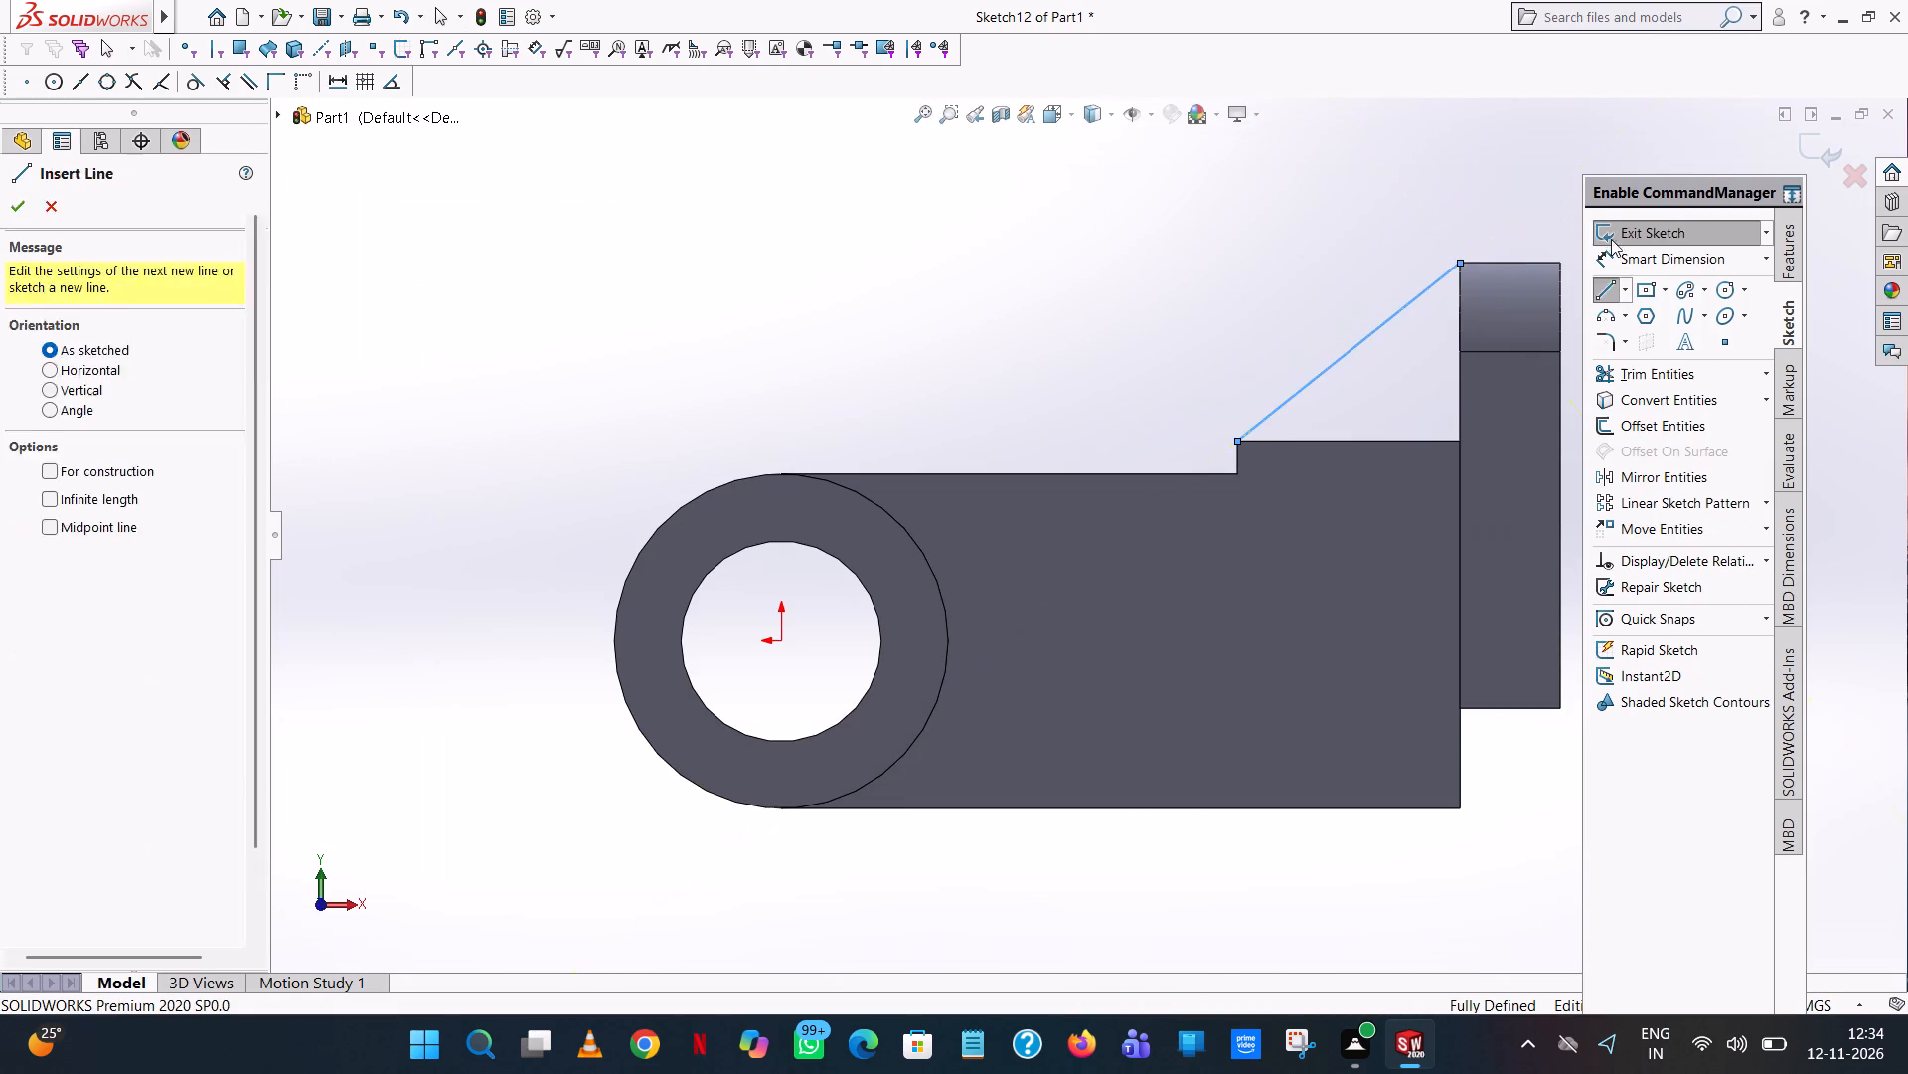
Create a 12 mm thick Rib from the diagonal line, thickened on both sides with the material side flipped toward the part.
left_click(1787, 249)
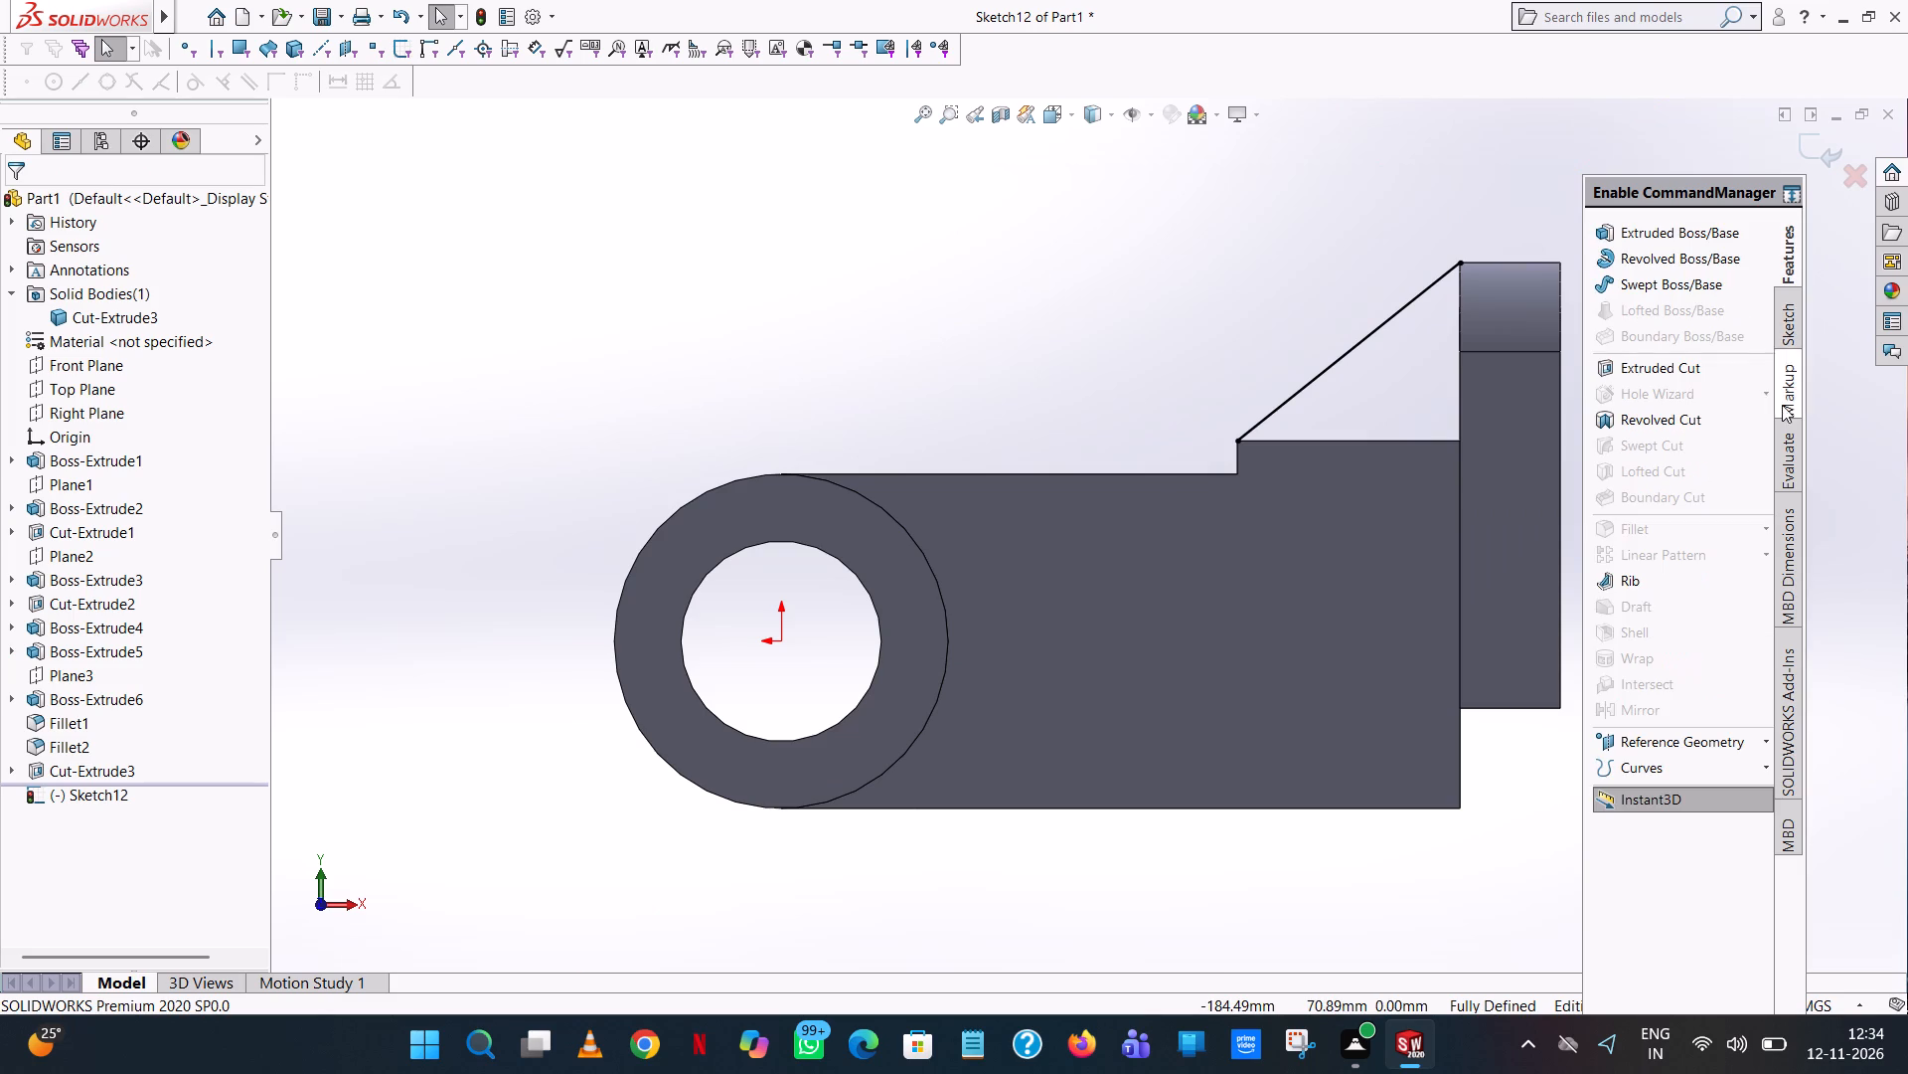
left_click(1722, 571)
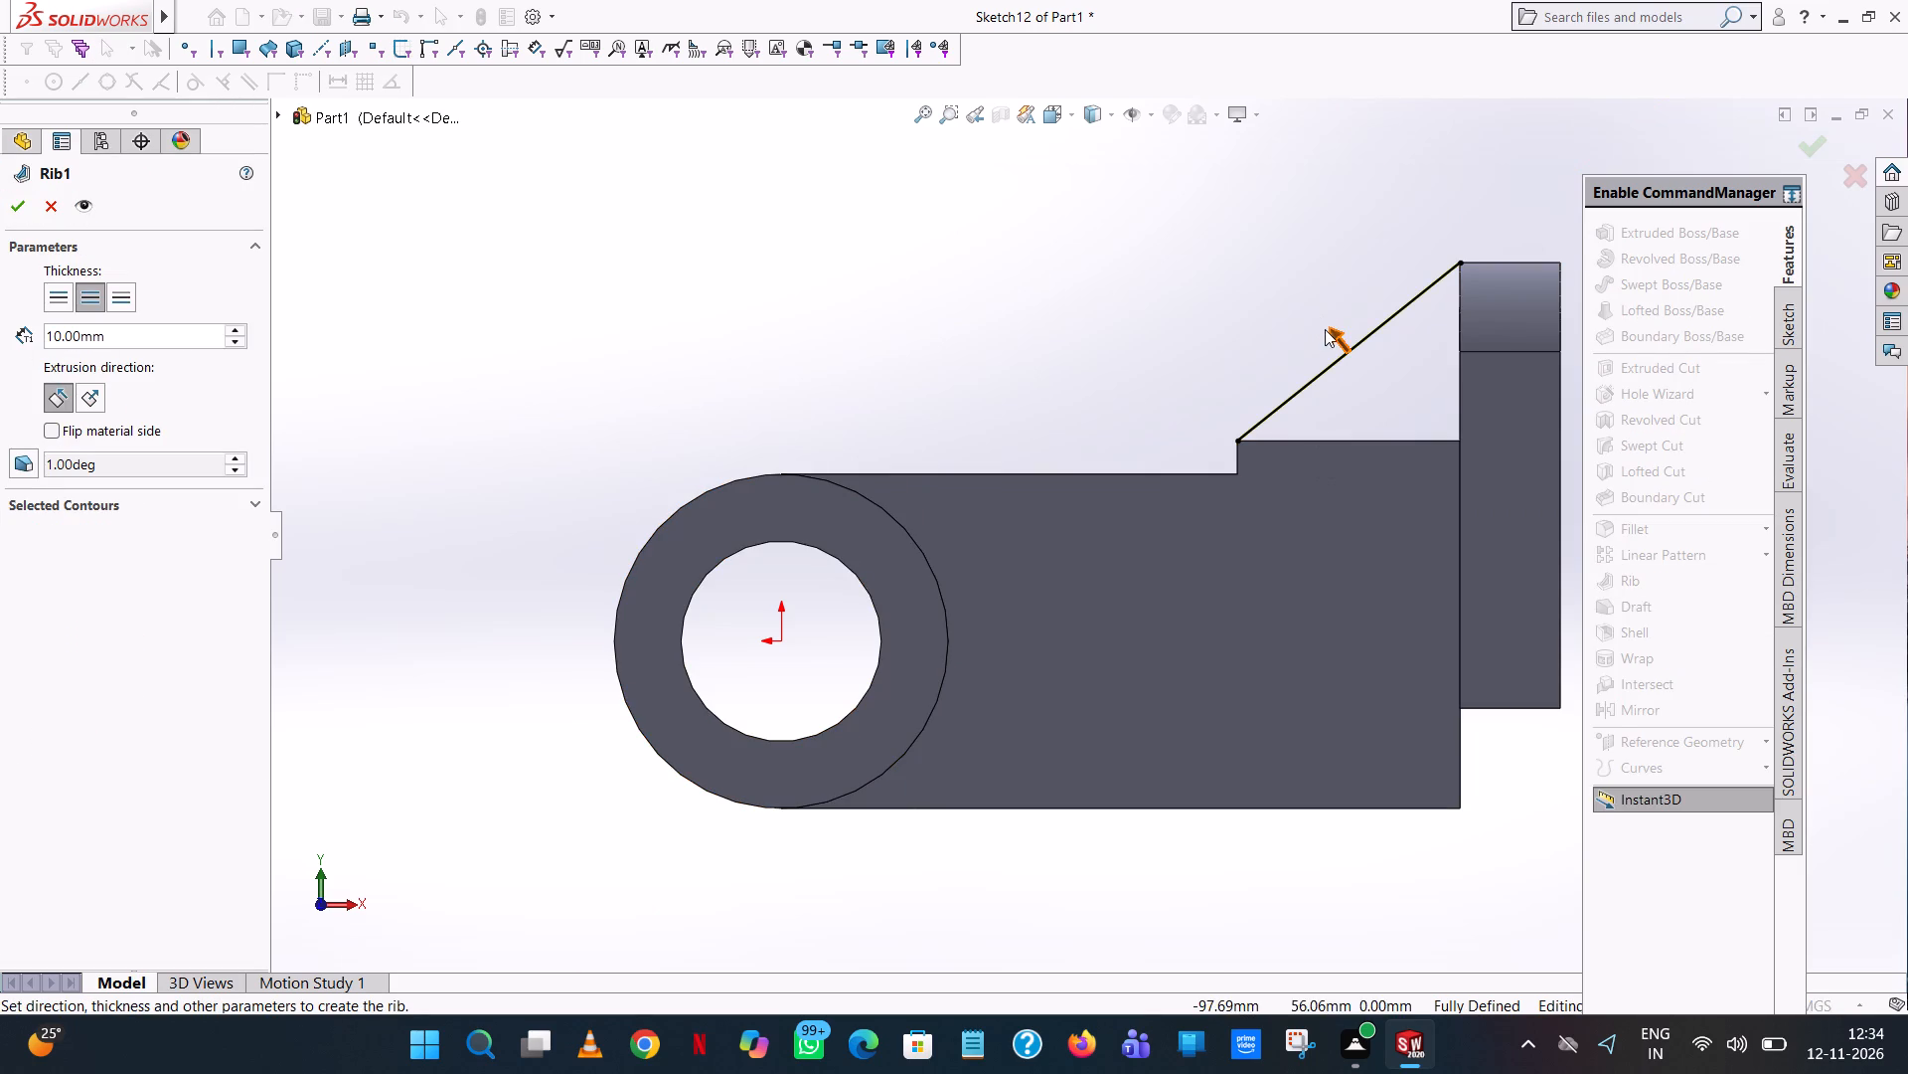
left_click(1325, 329)
double_click(127, 334)
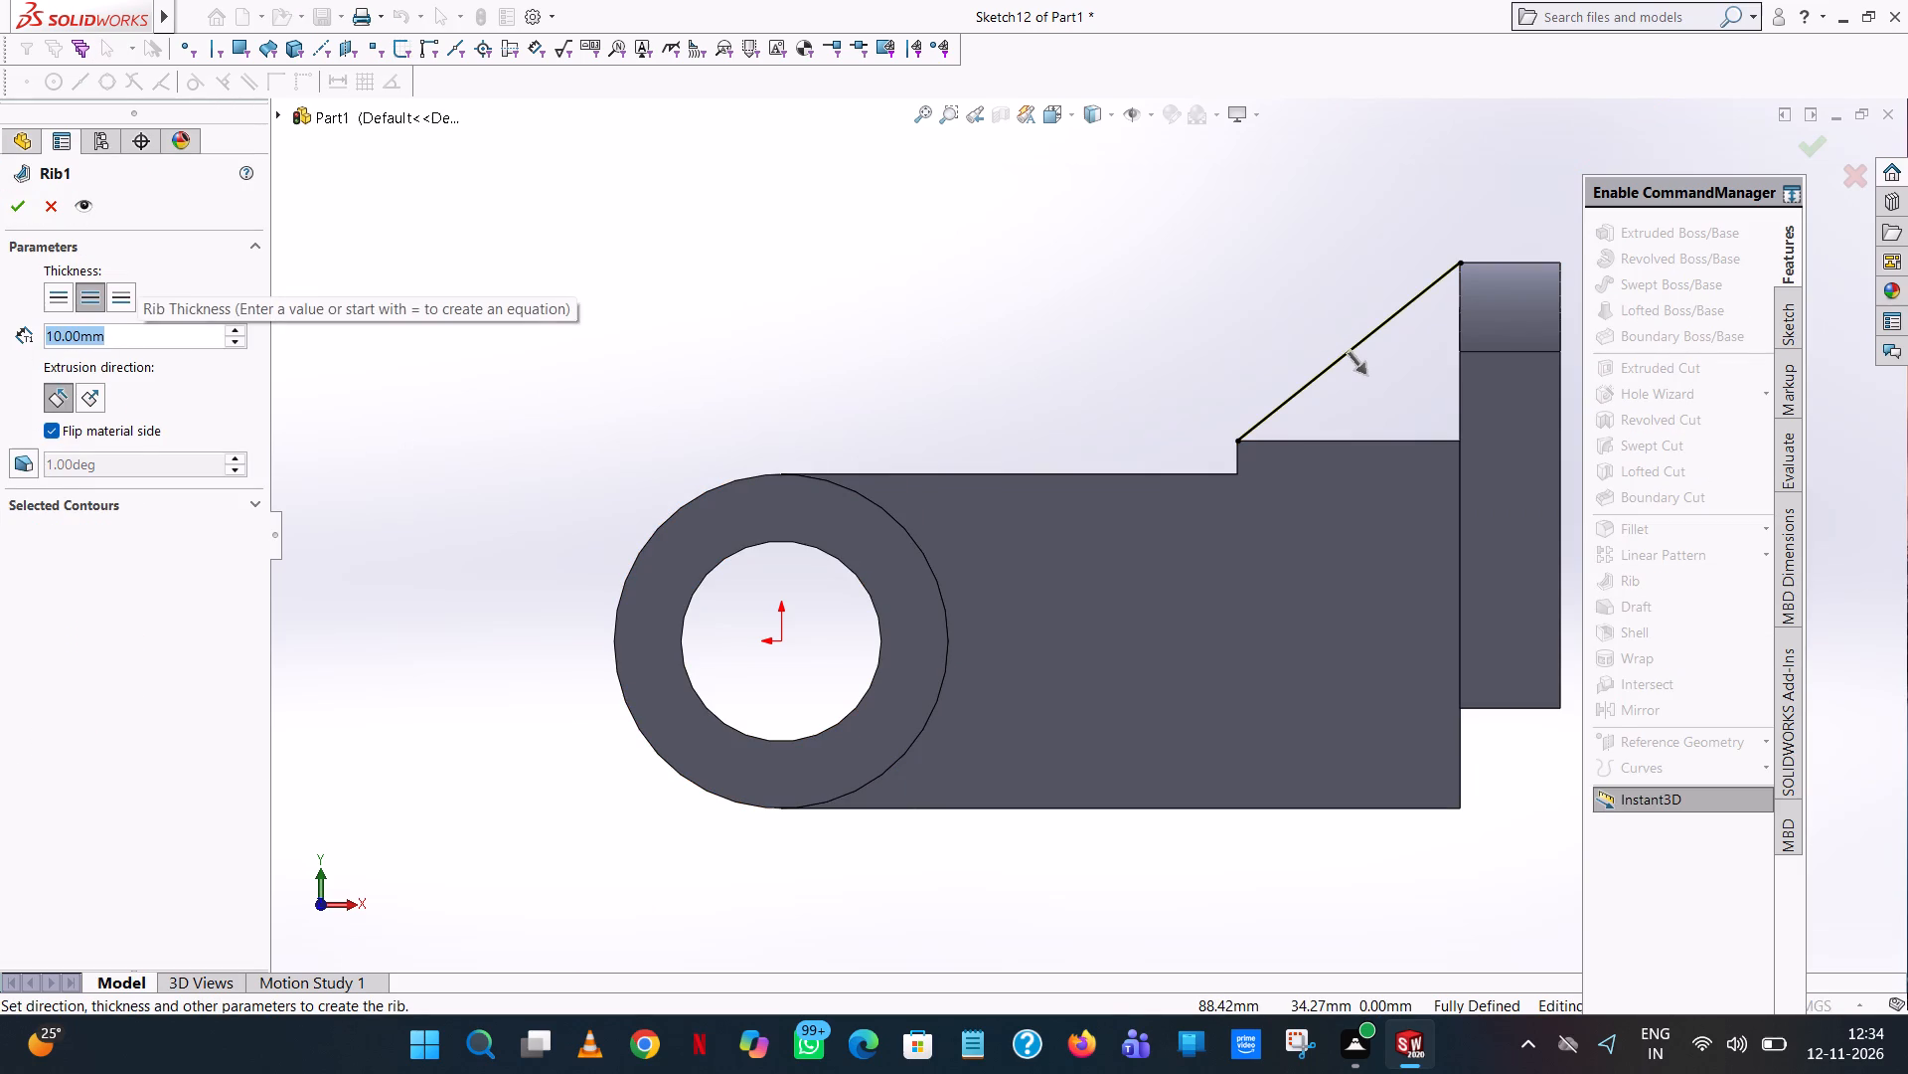
type("12")
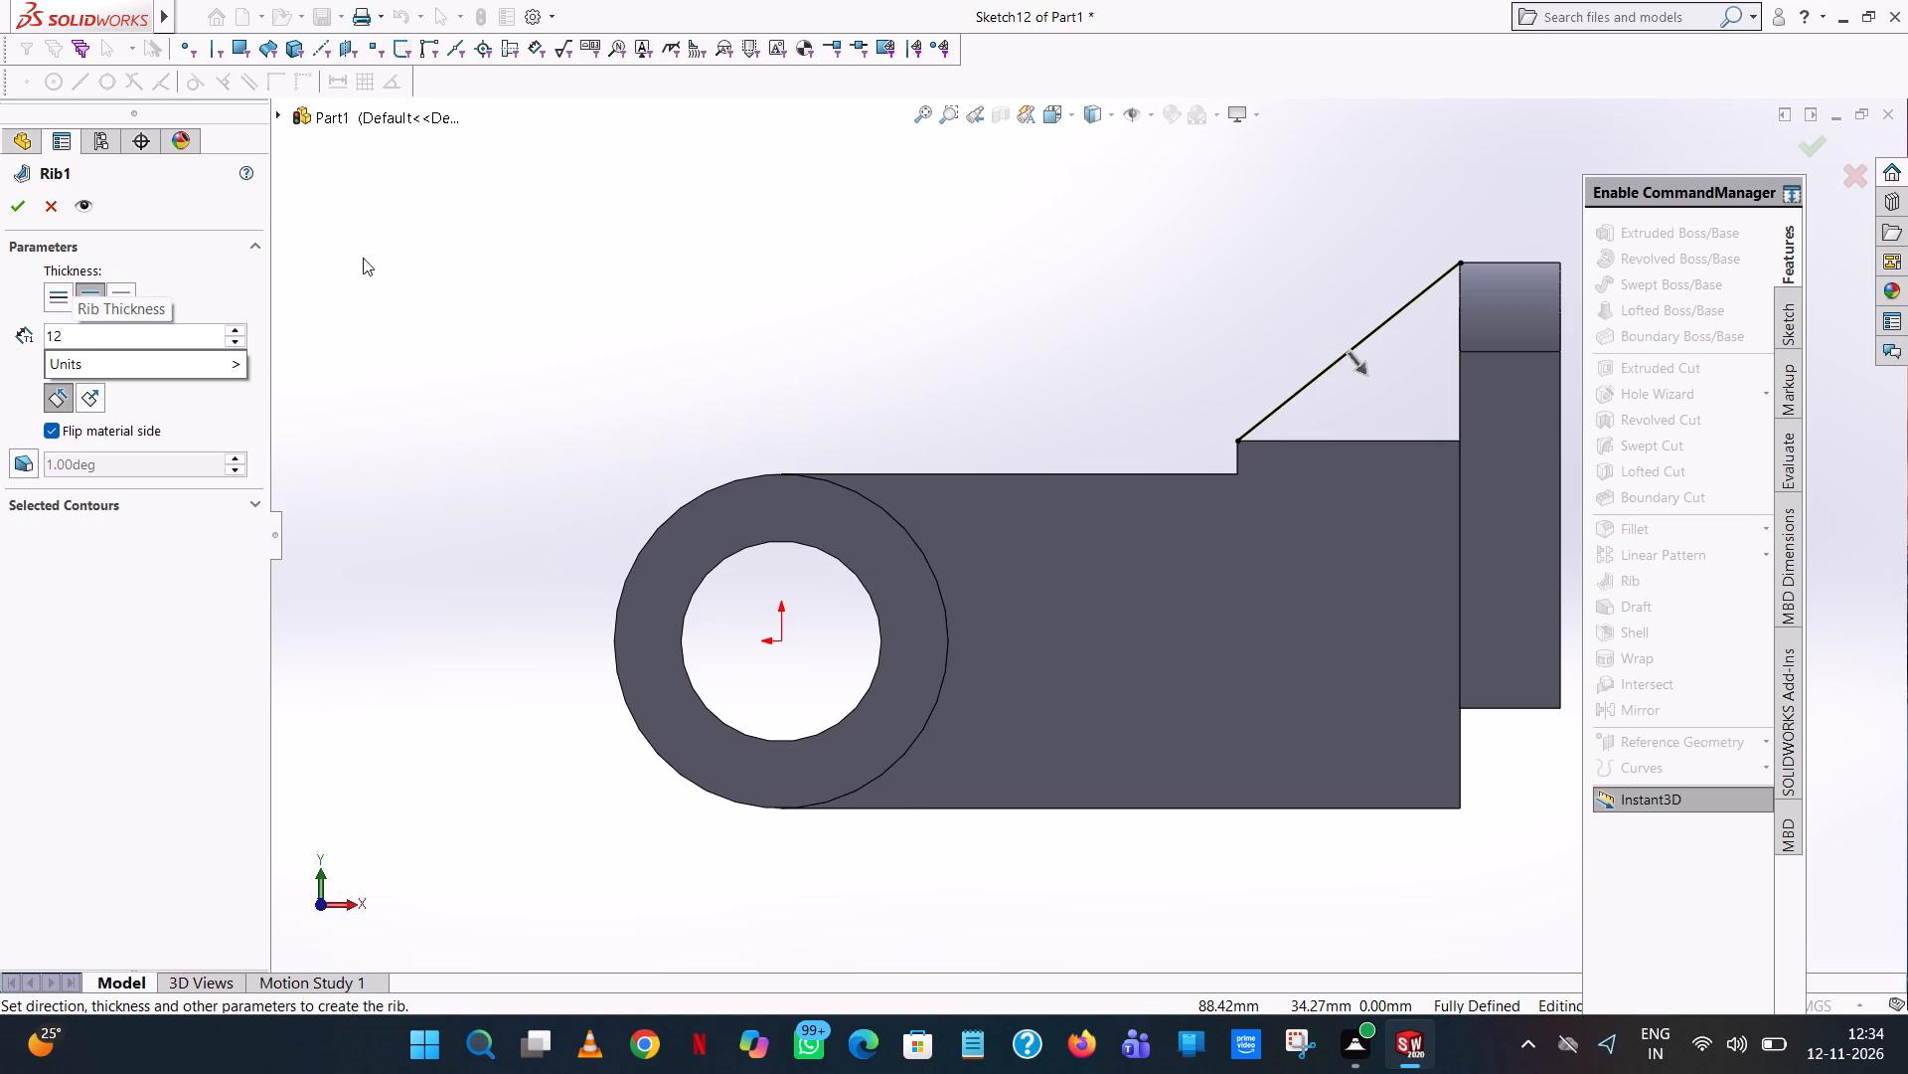
left_click(670, 269)
scroll(672, 269, "up", 1)
middle_click_drag(672, 269, 791, 542)
scroll(791, 542, "down", 1)
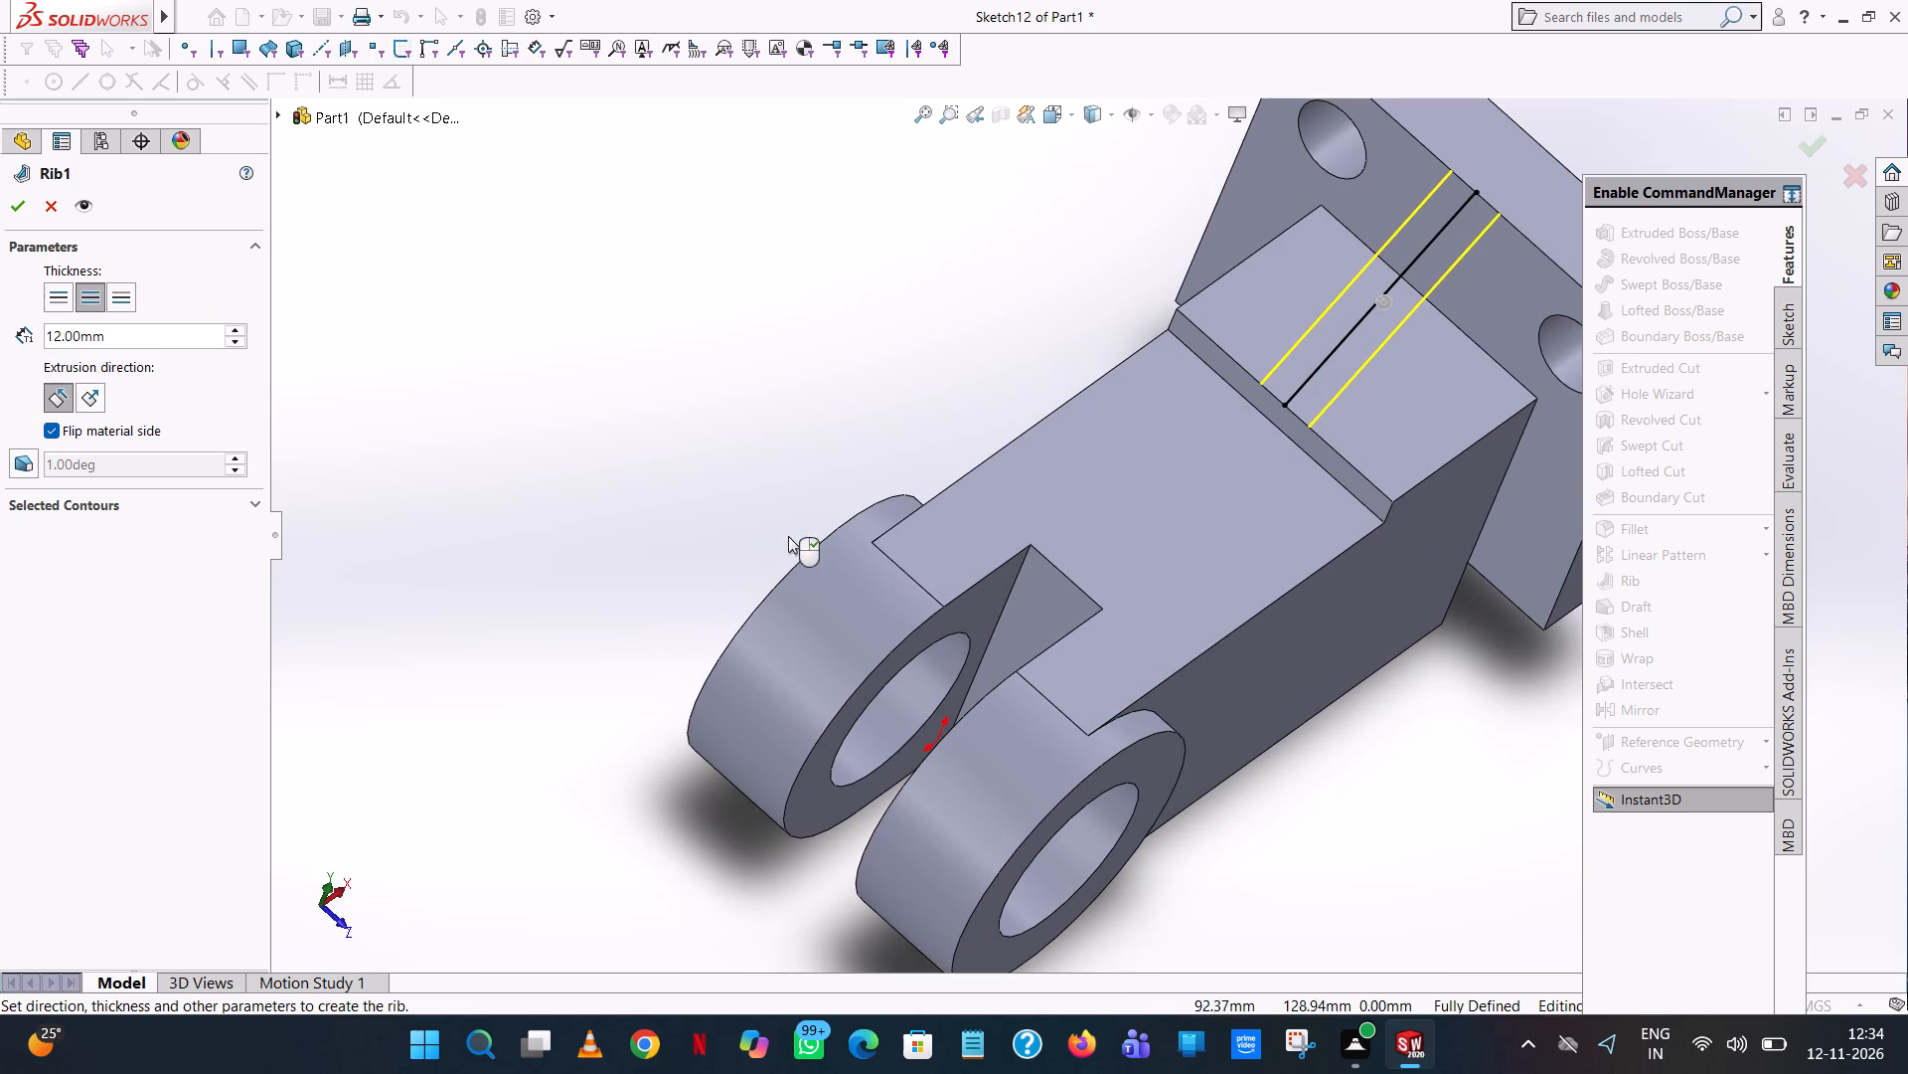
left_click(26, 210)
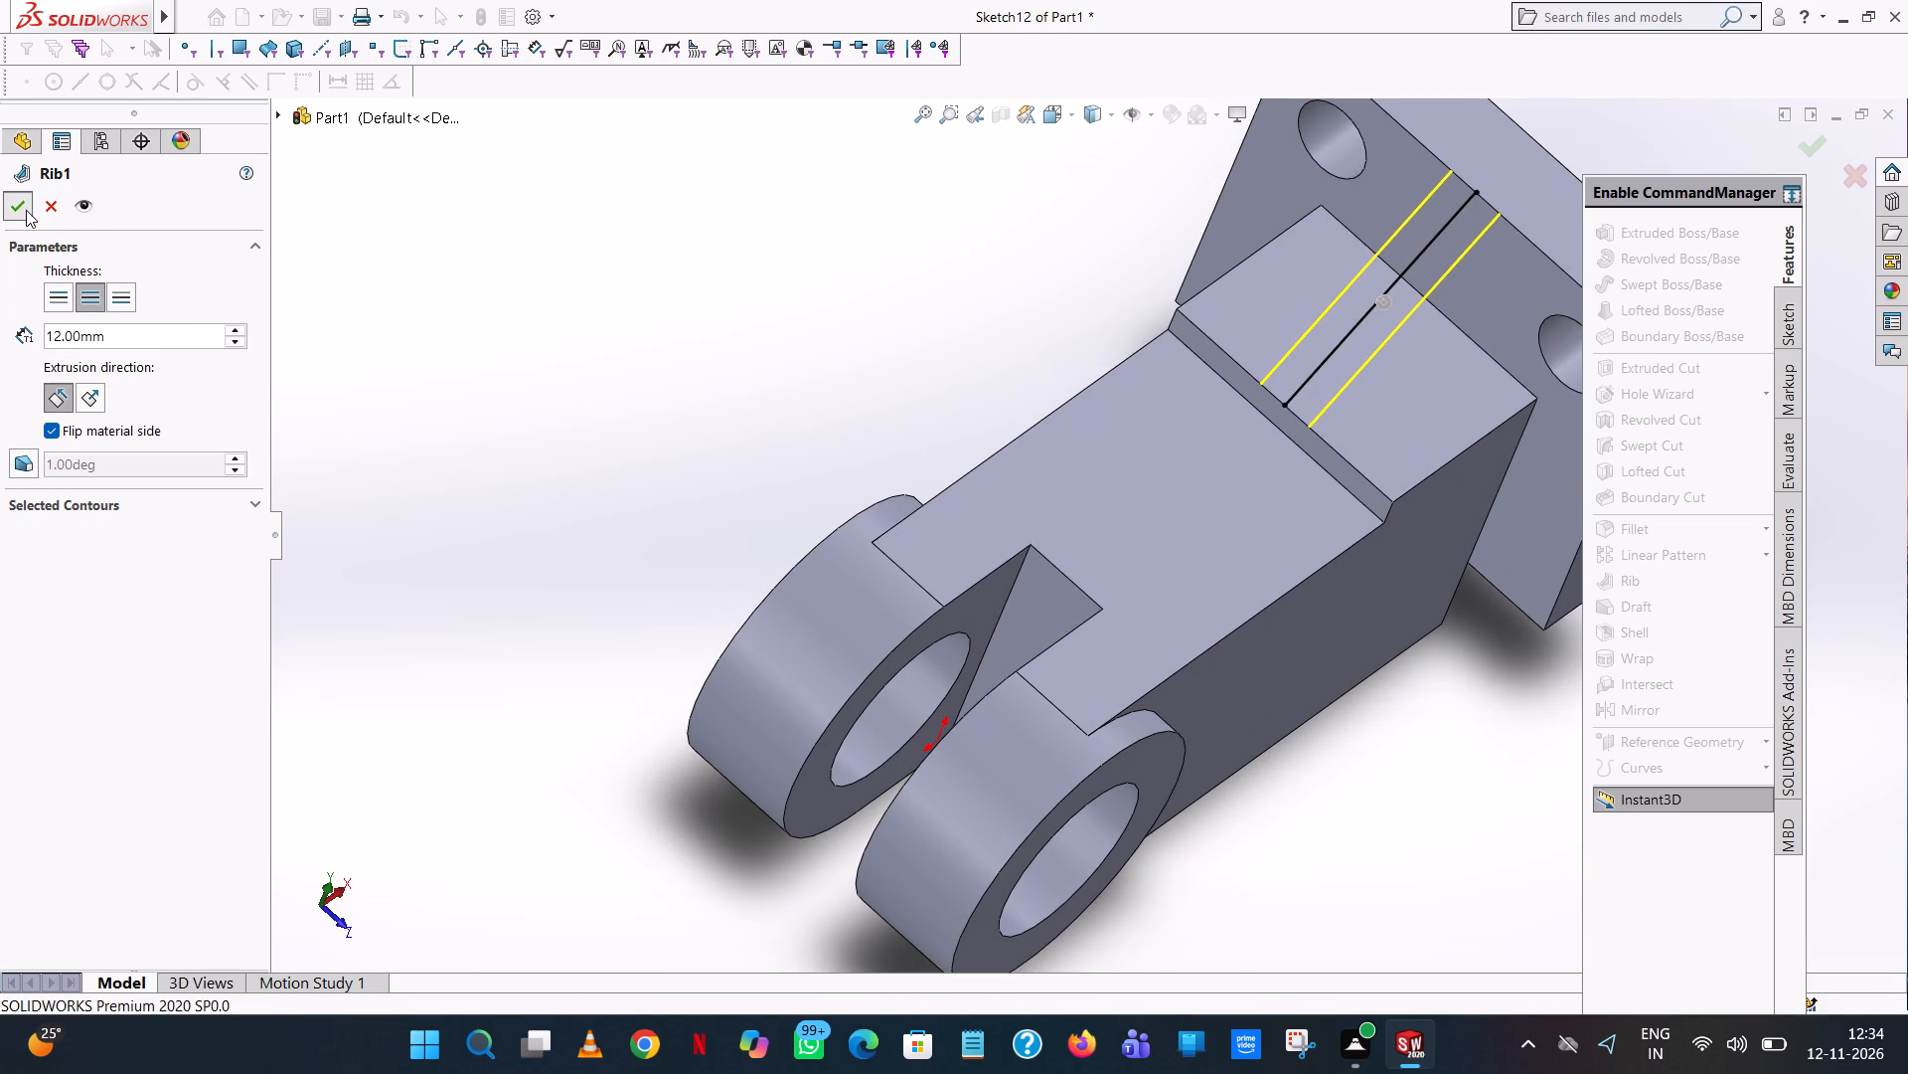
left_click(532, 245)
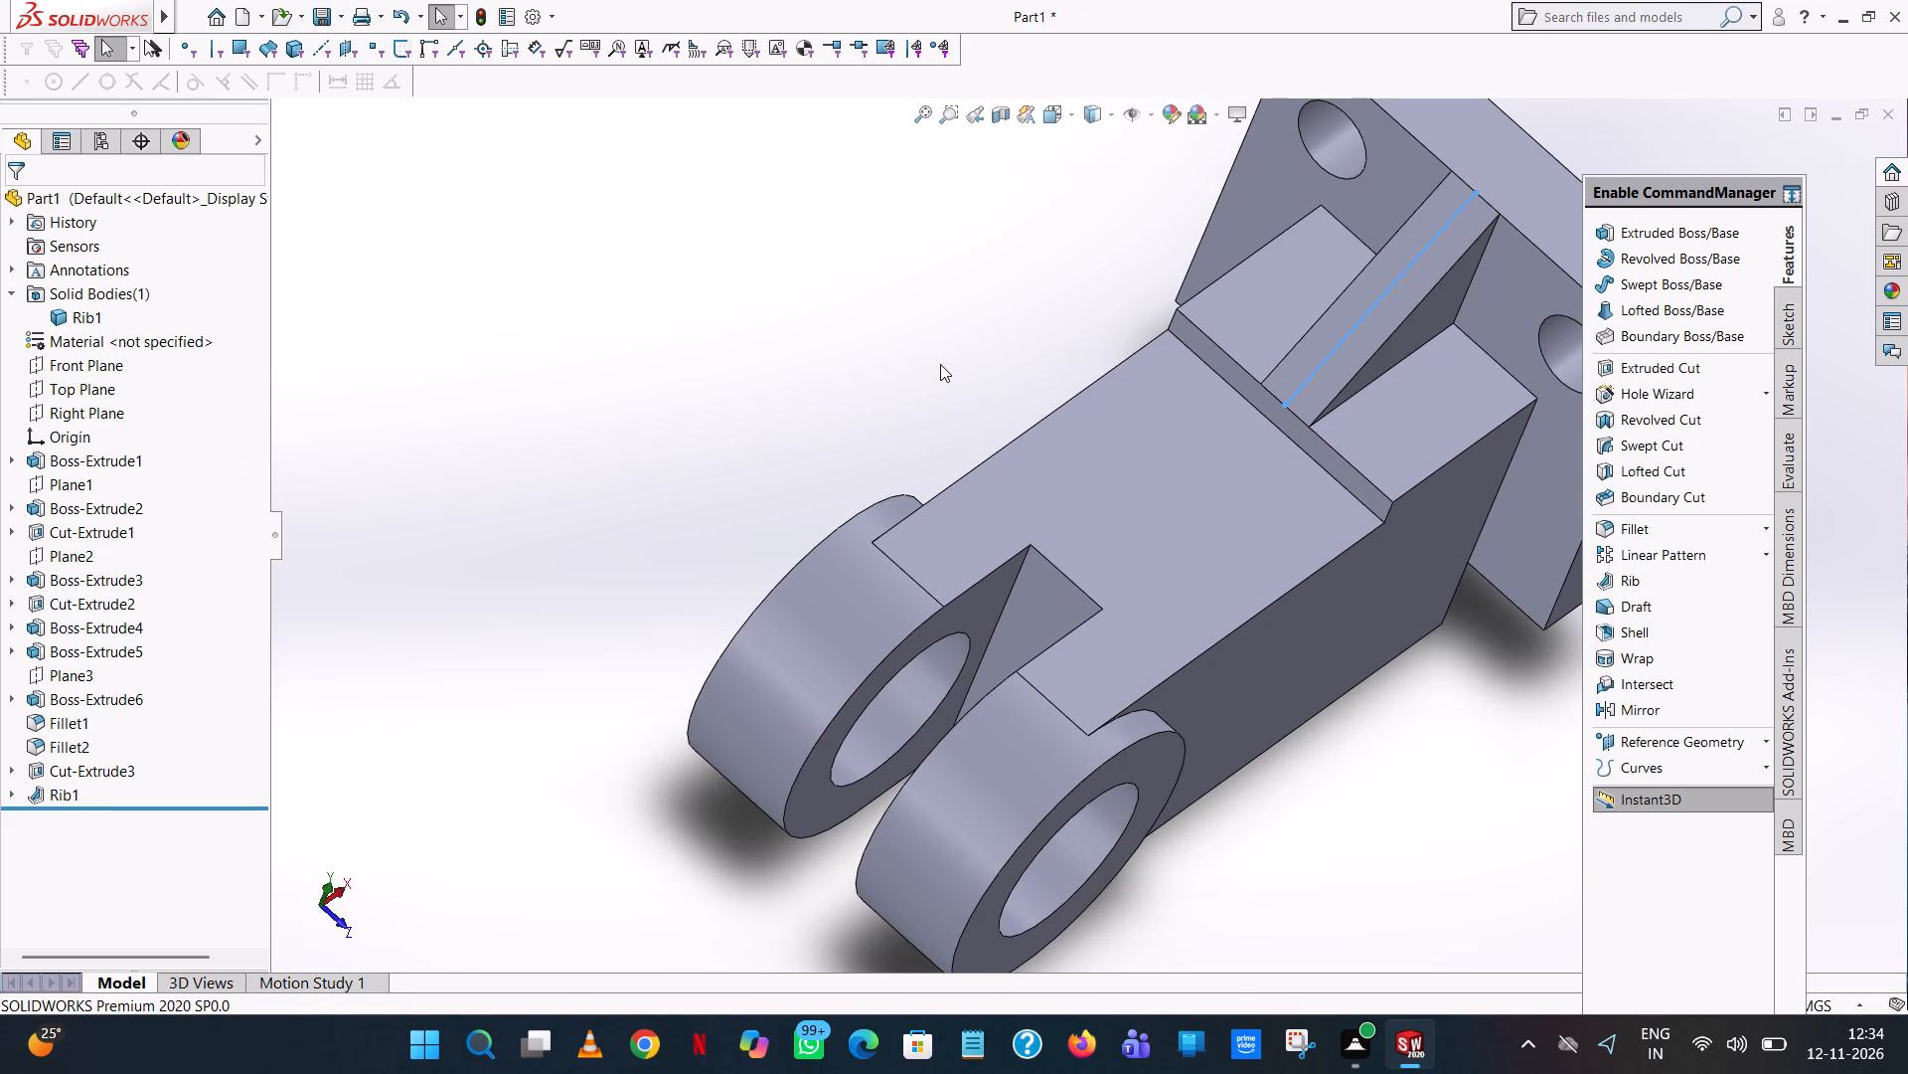
Start an Extruded Cut sketch on the arm's flat side face, viewed square-on.
middle_click_drag(936, 364, 797, 119)
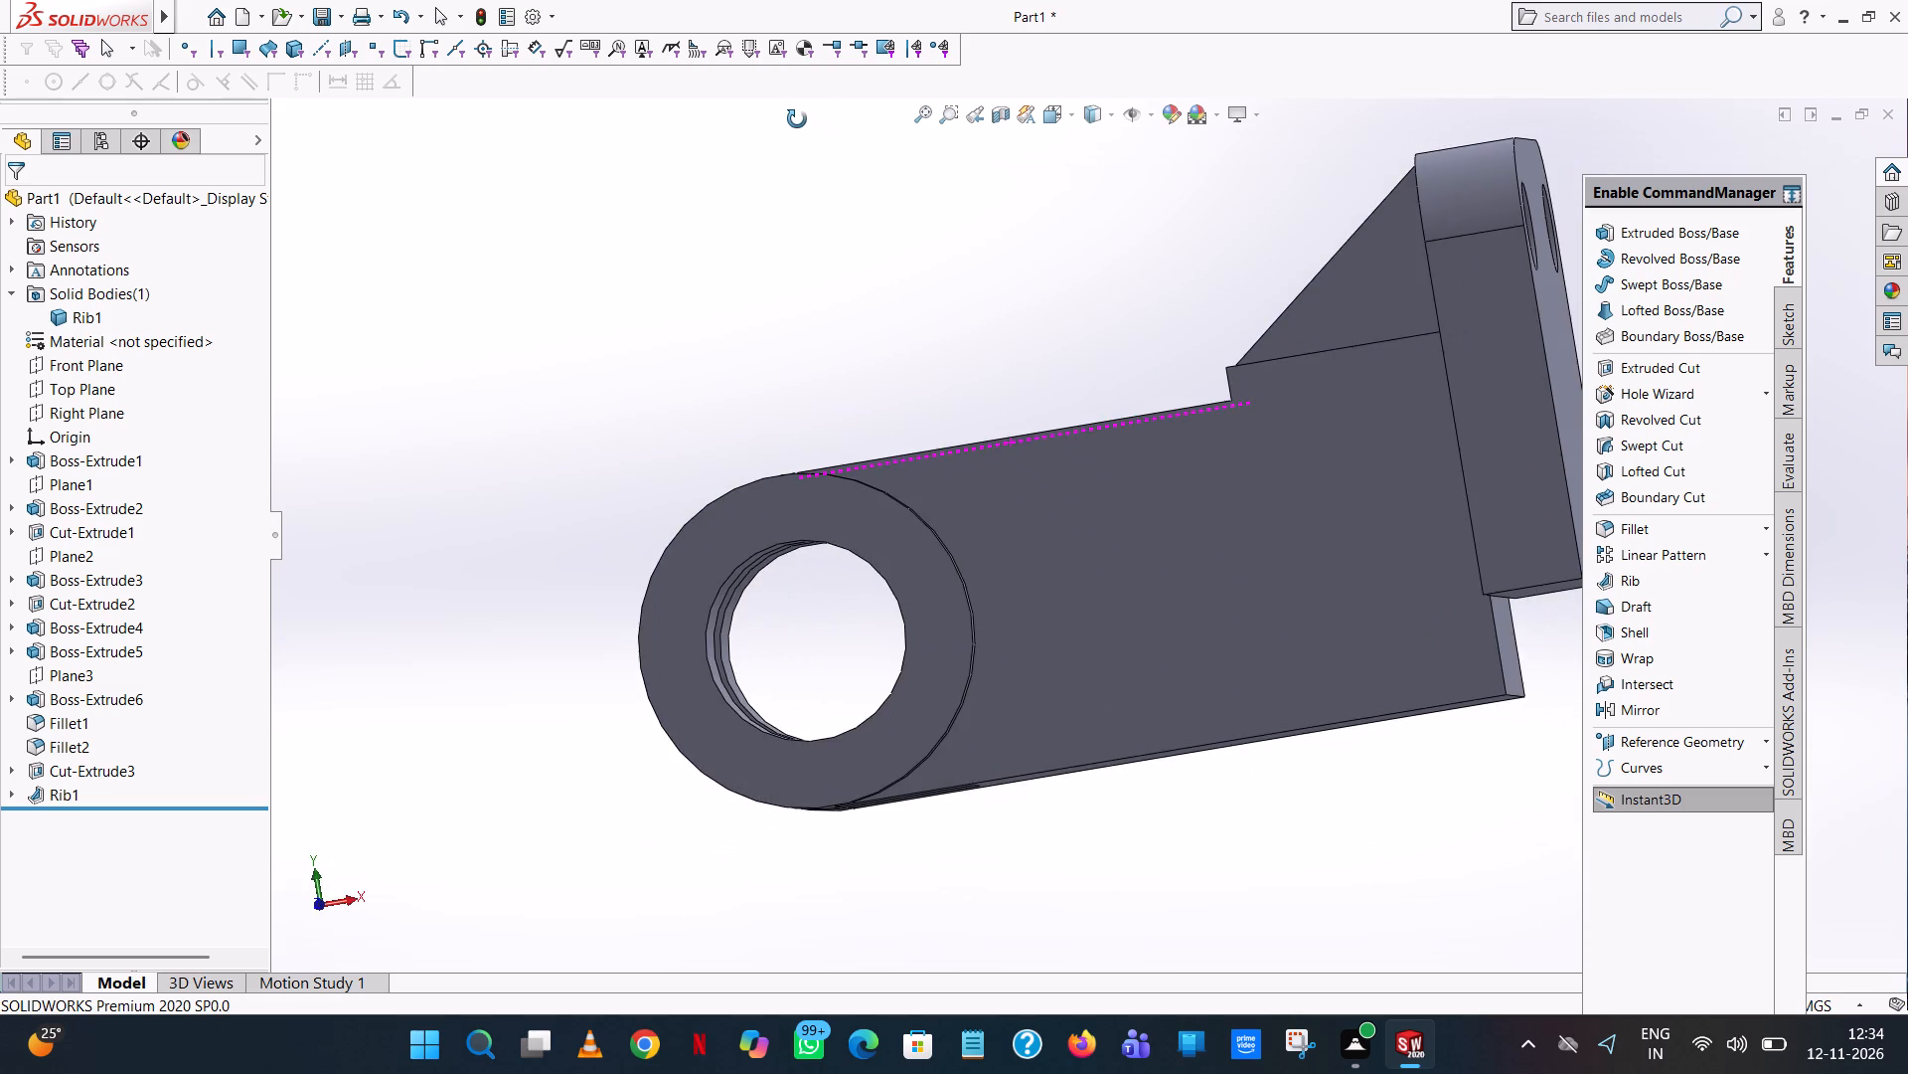
middle_click_drag(797, 119, 828, 141)
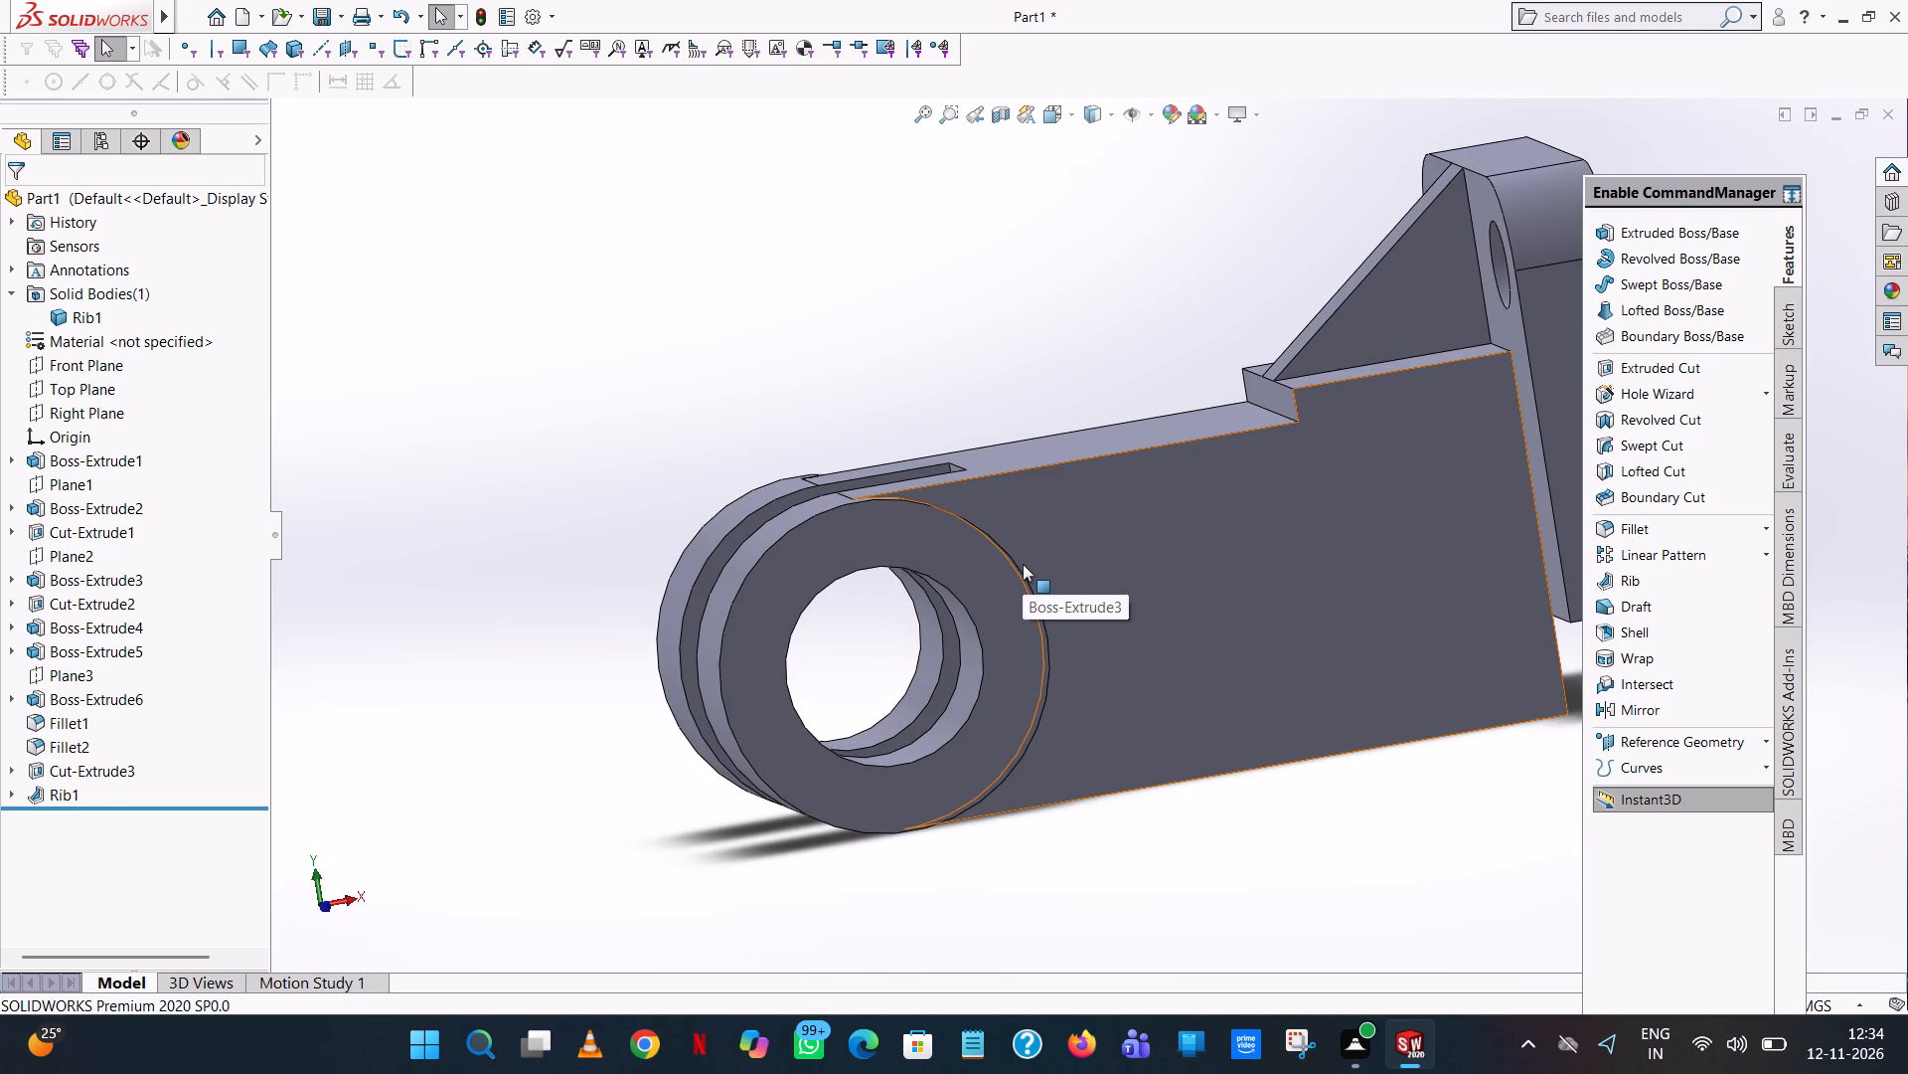
scroll(1086, 538, "up", 3)
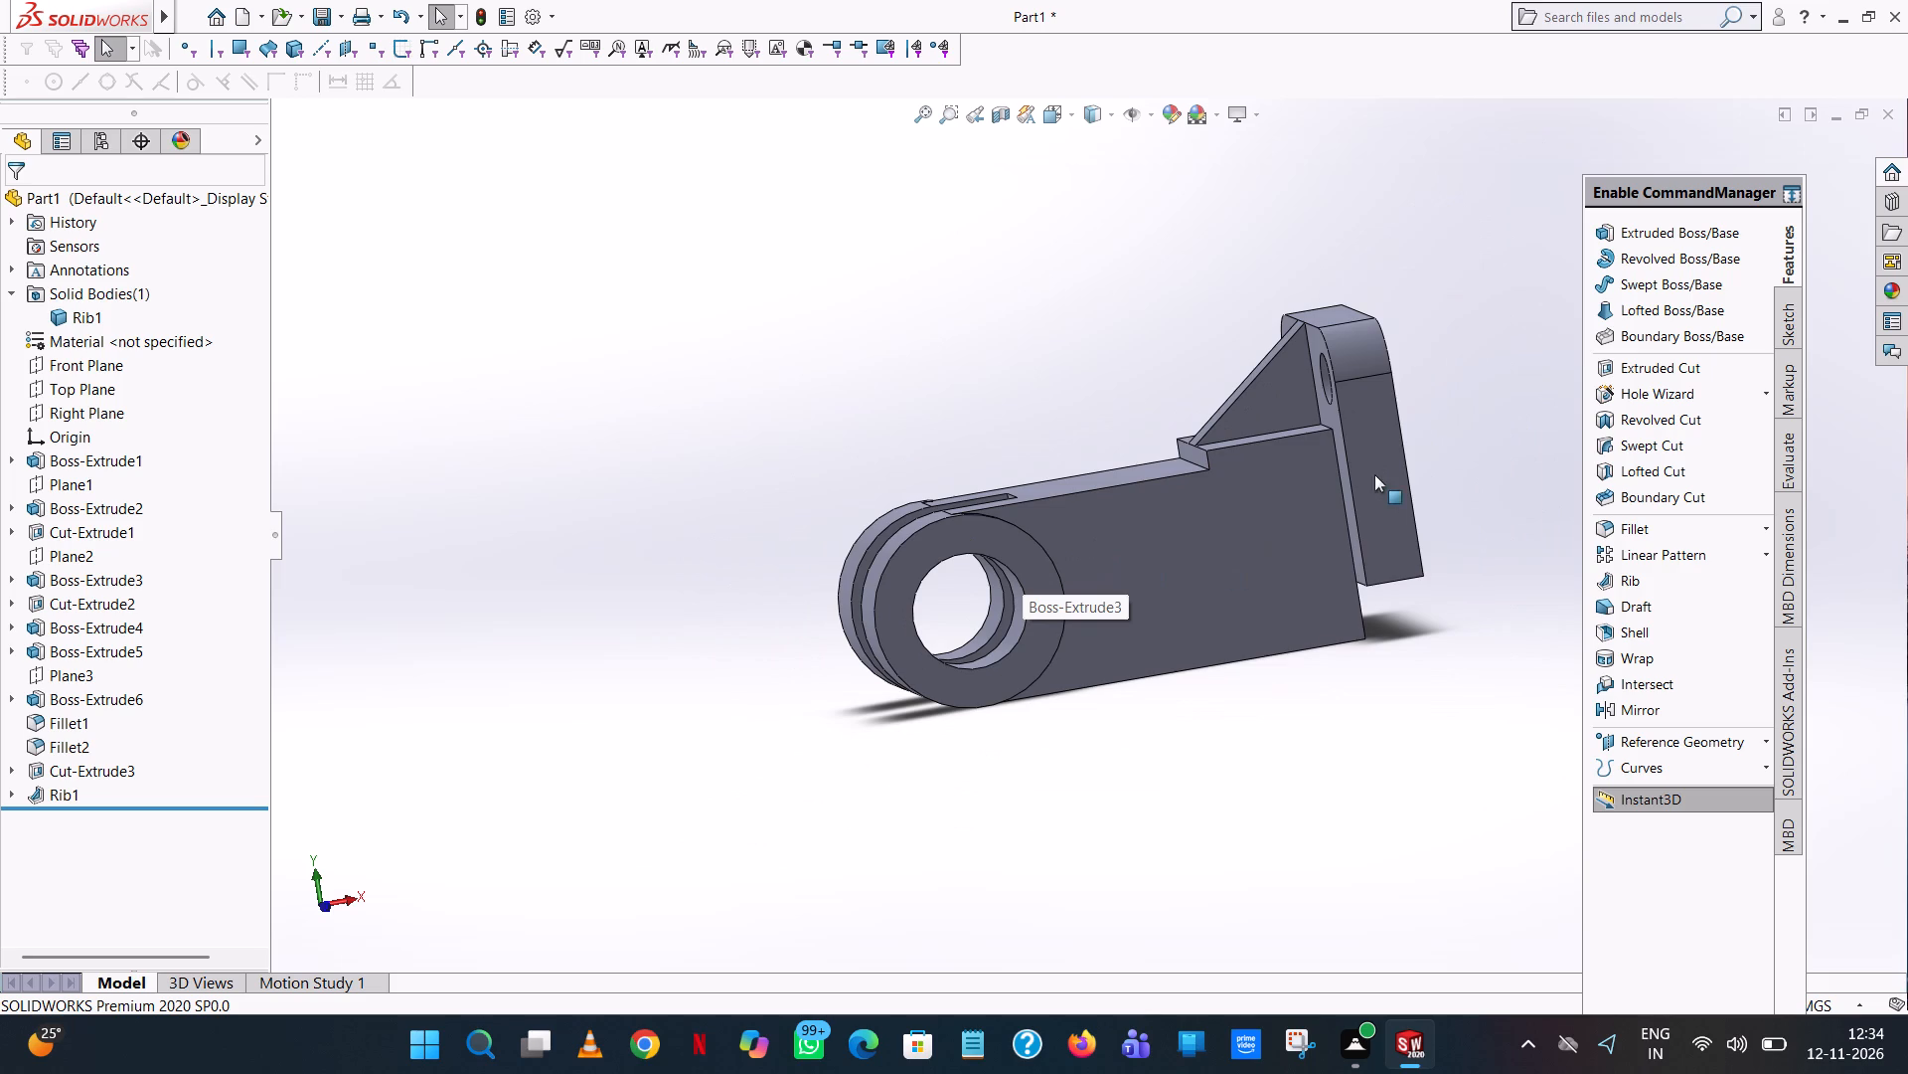
left_click(1689, 364)
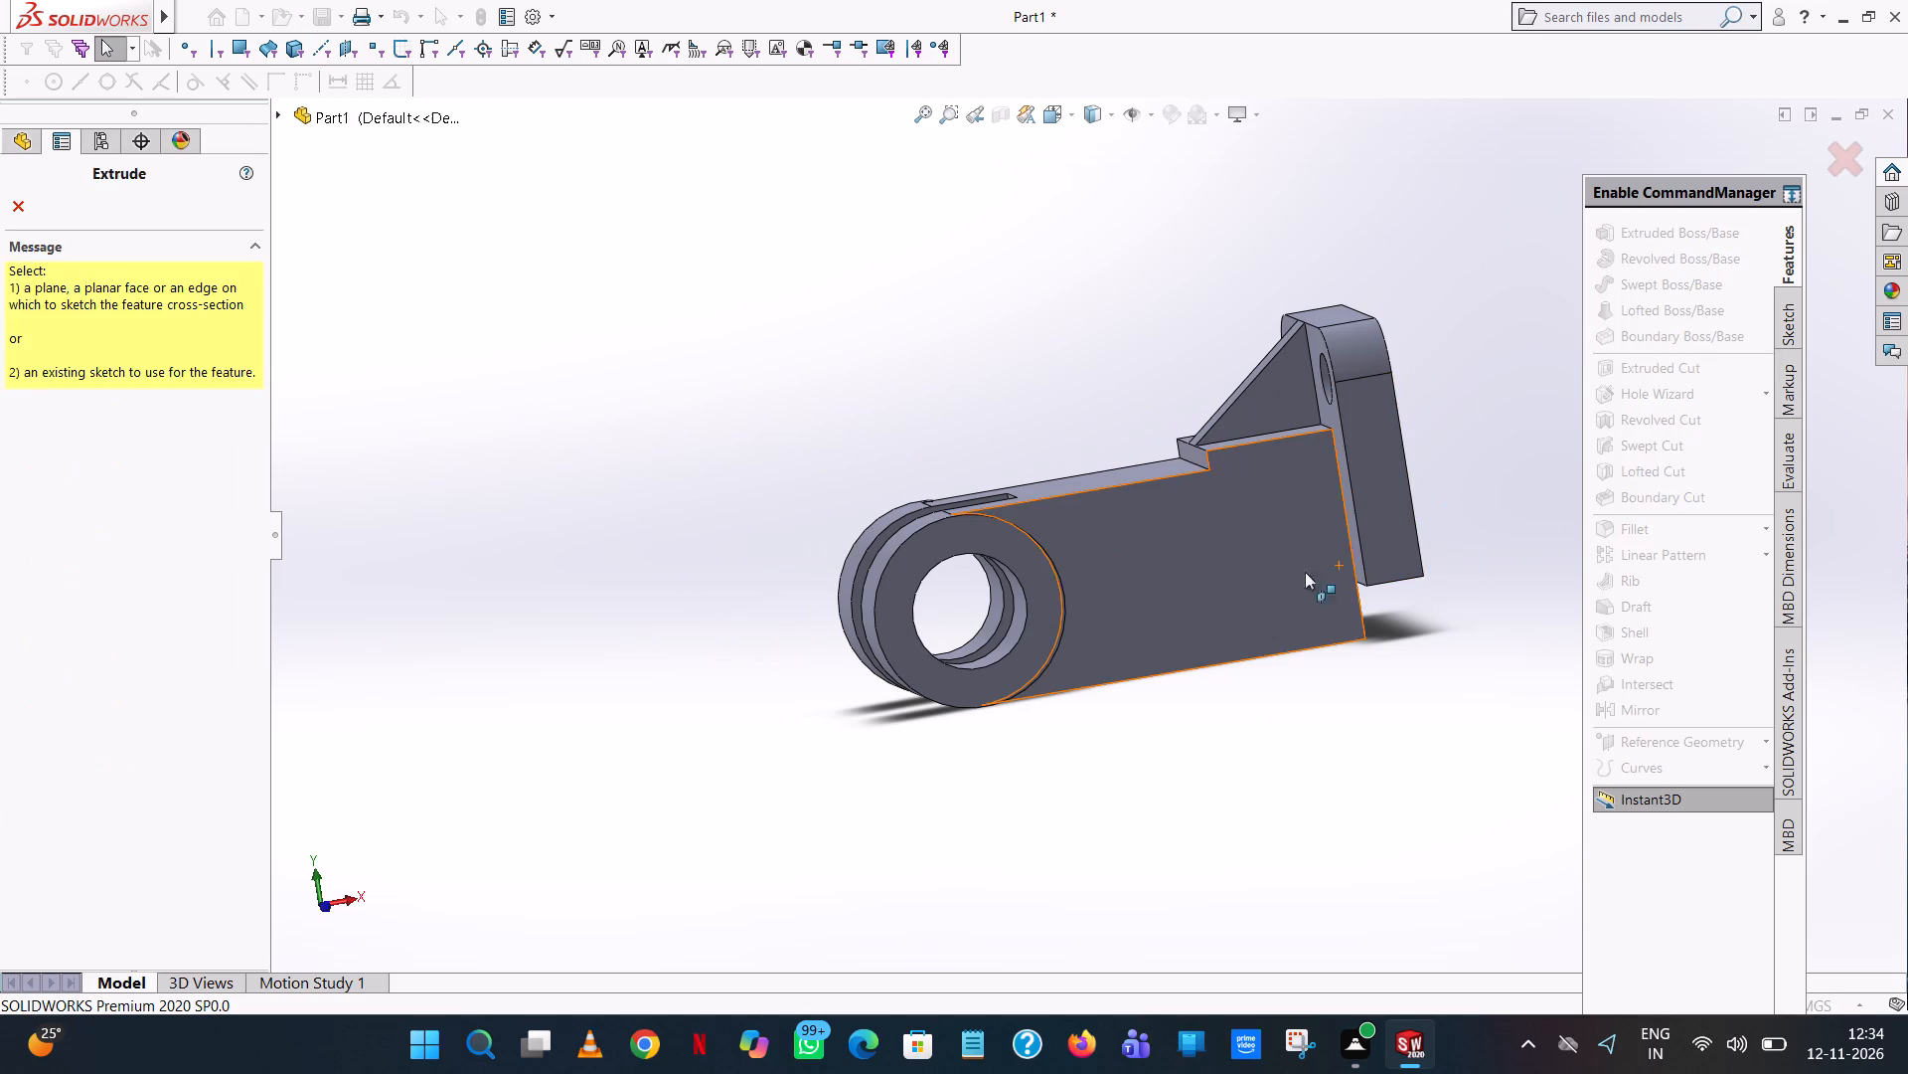
left_click(1296, 571)
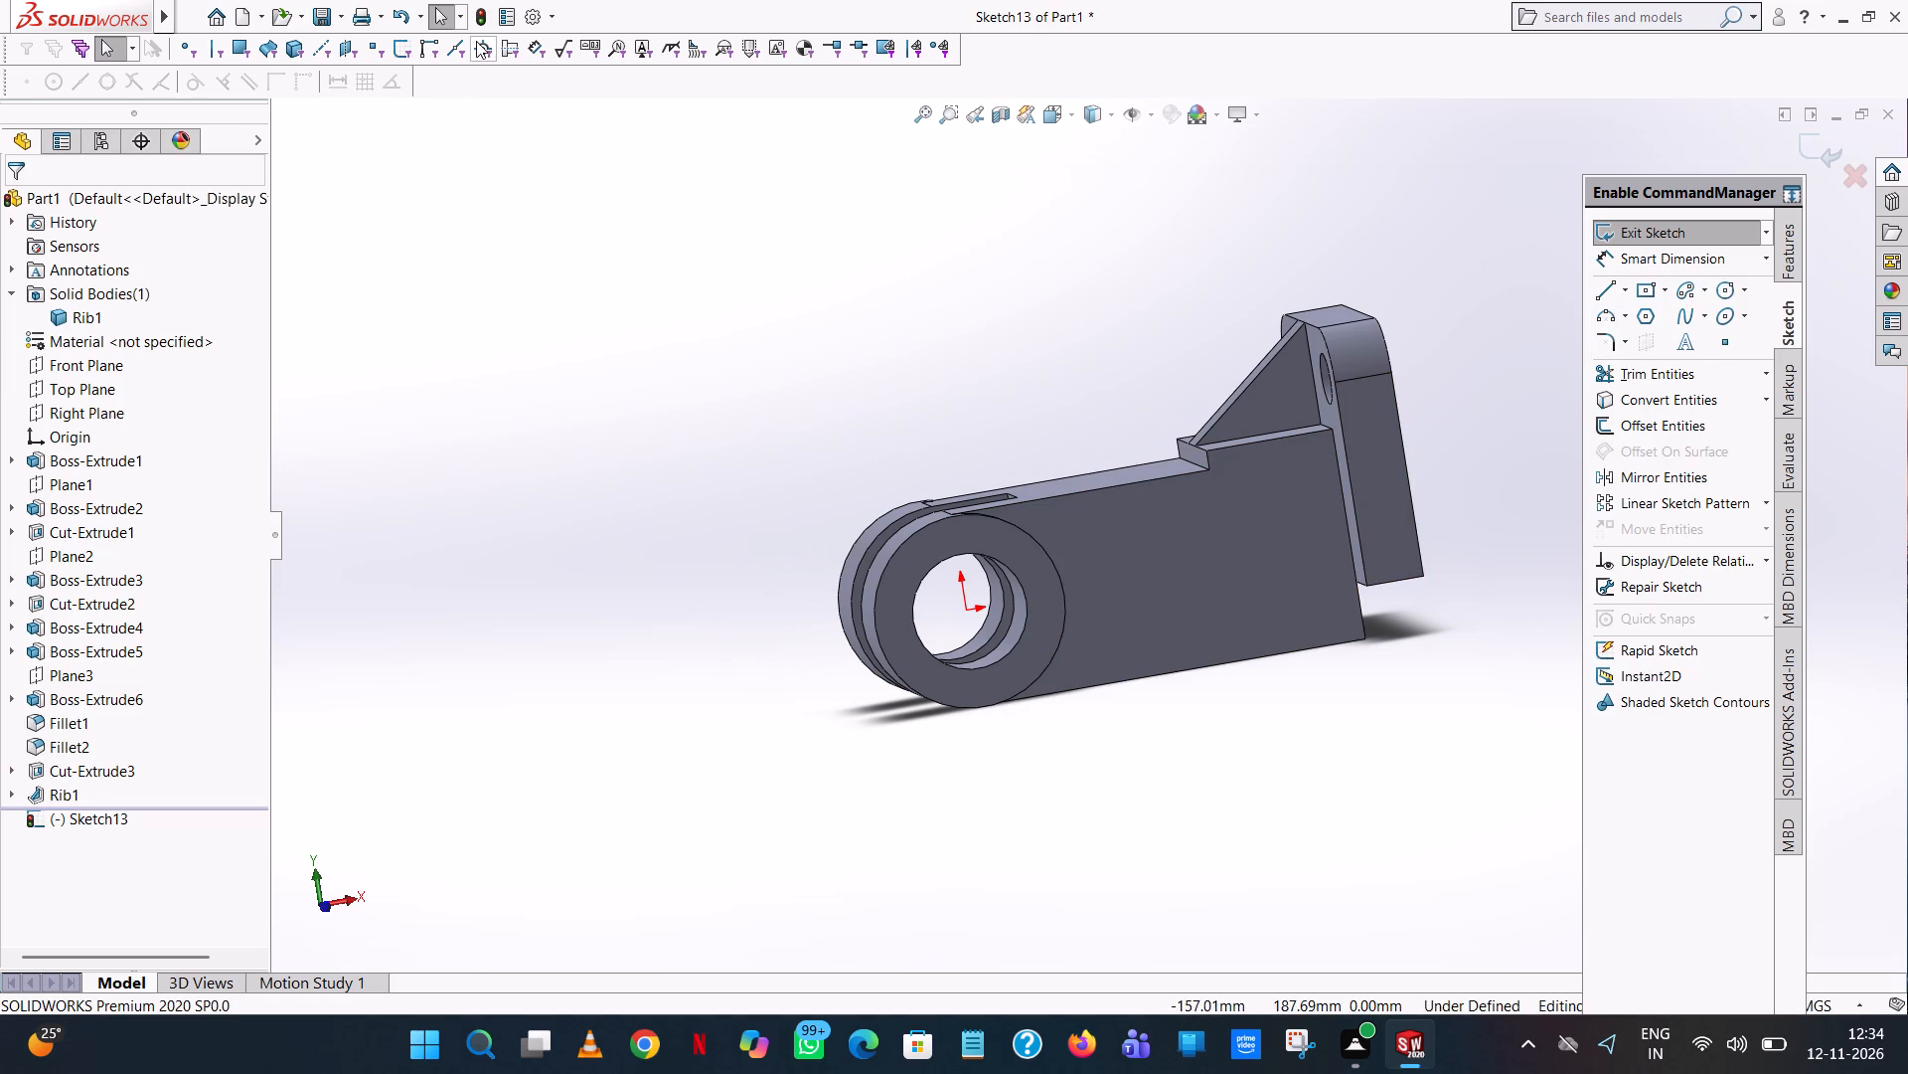
left_click(1076, 113)
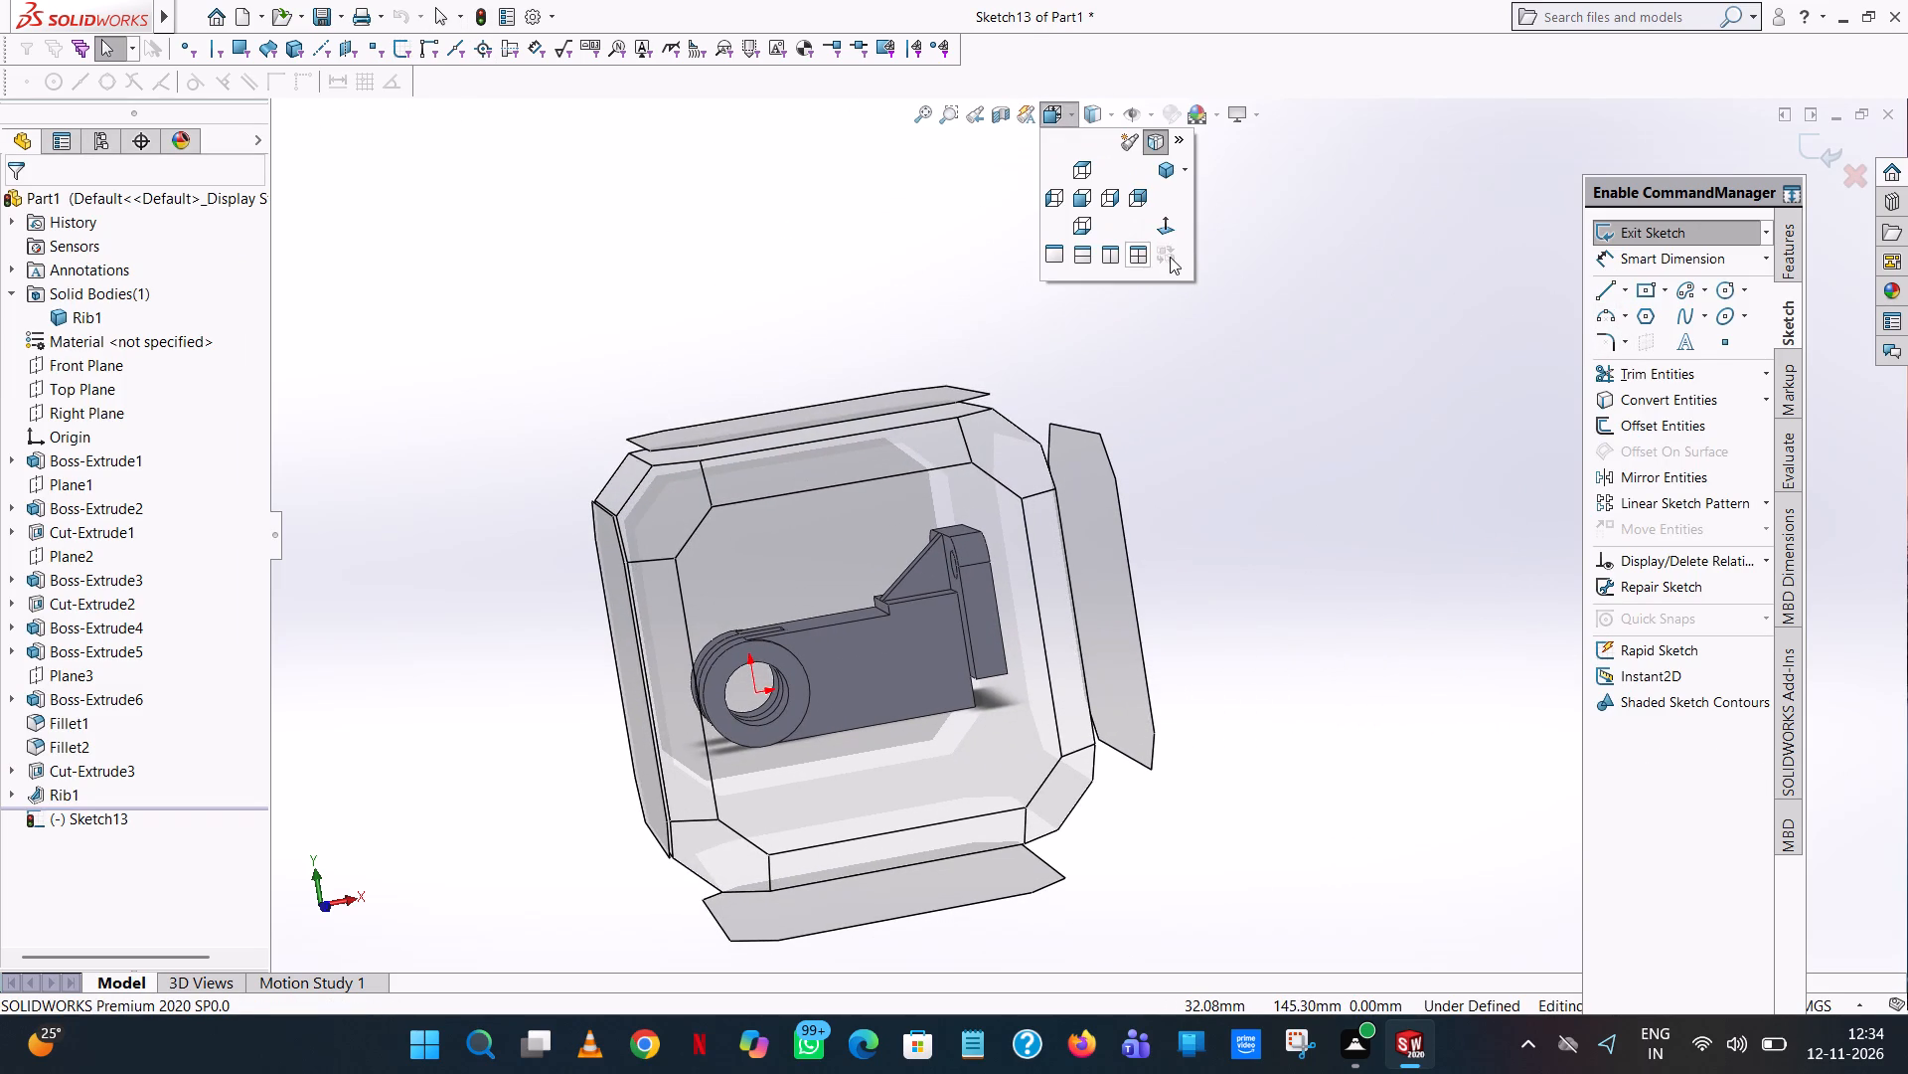
left_click(1165, 220)
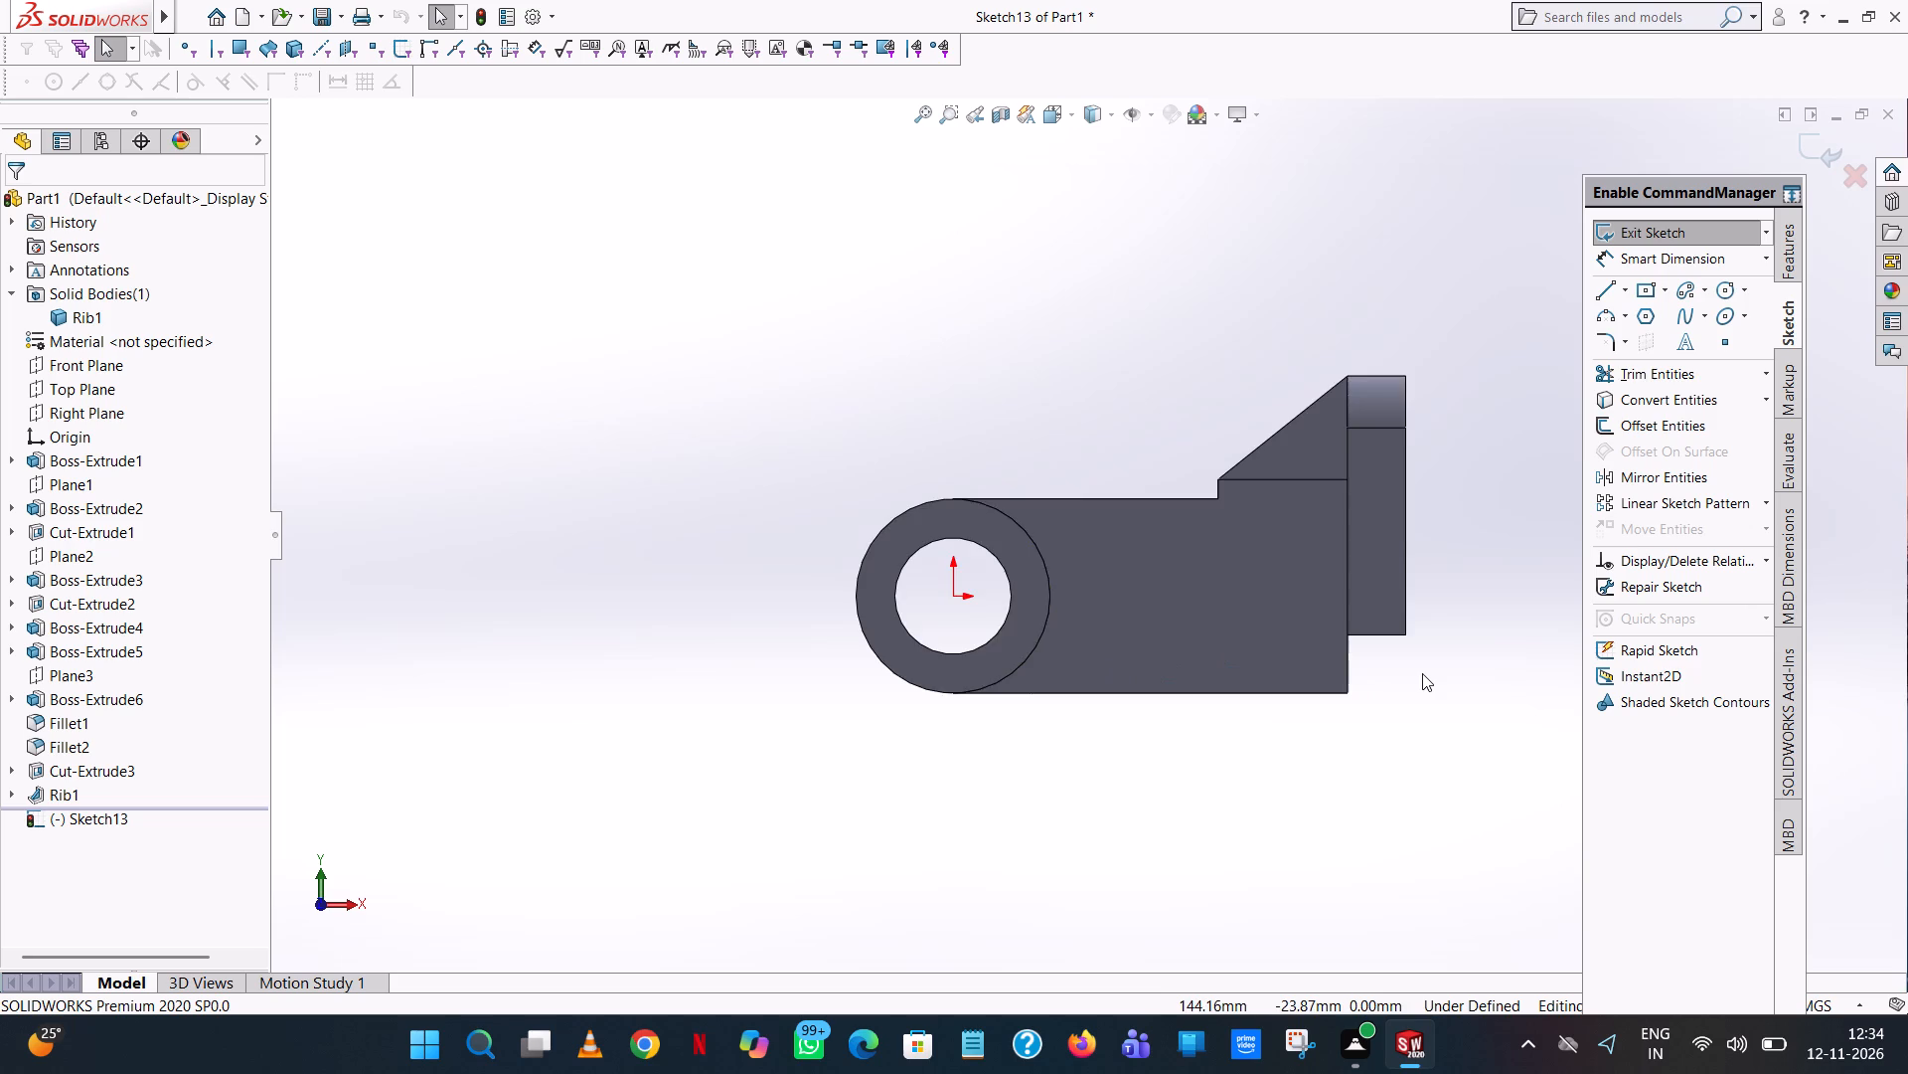
Sketch an 18 mm horizontal line from the upright plate's lower inner corner into the arm's side face.
scroll(1422, 673, "down", 3)
left_click(1607, 283)
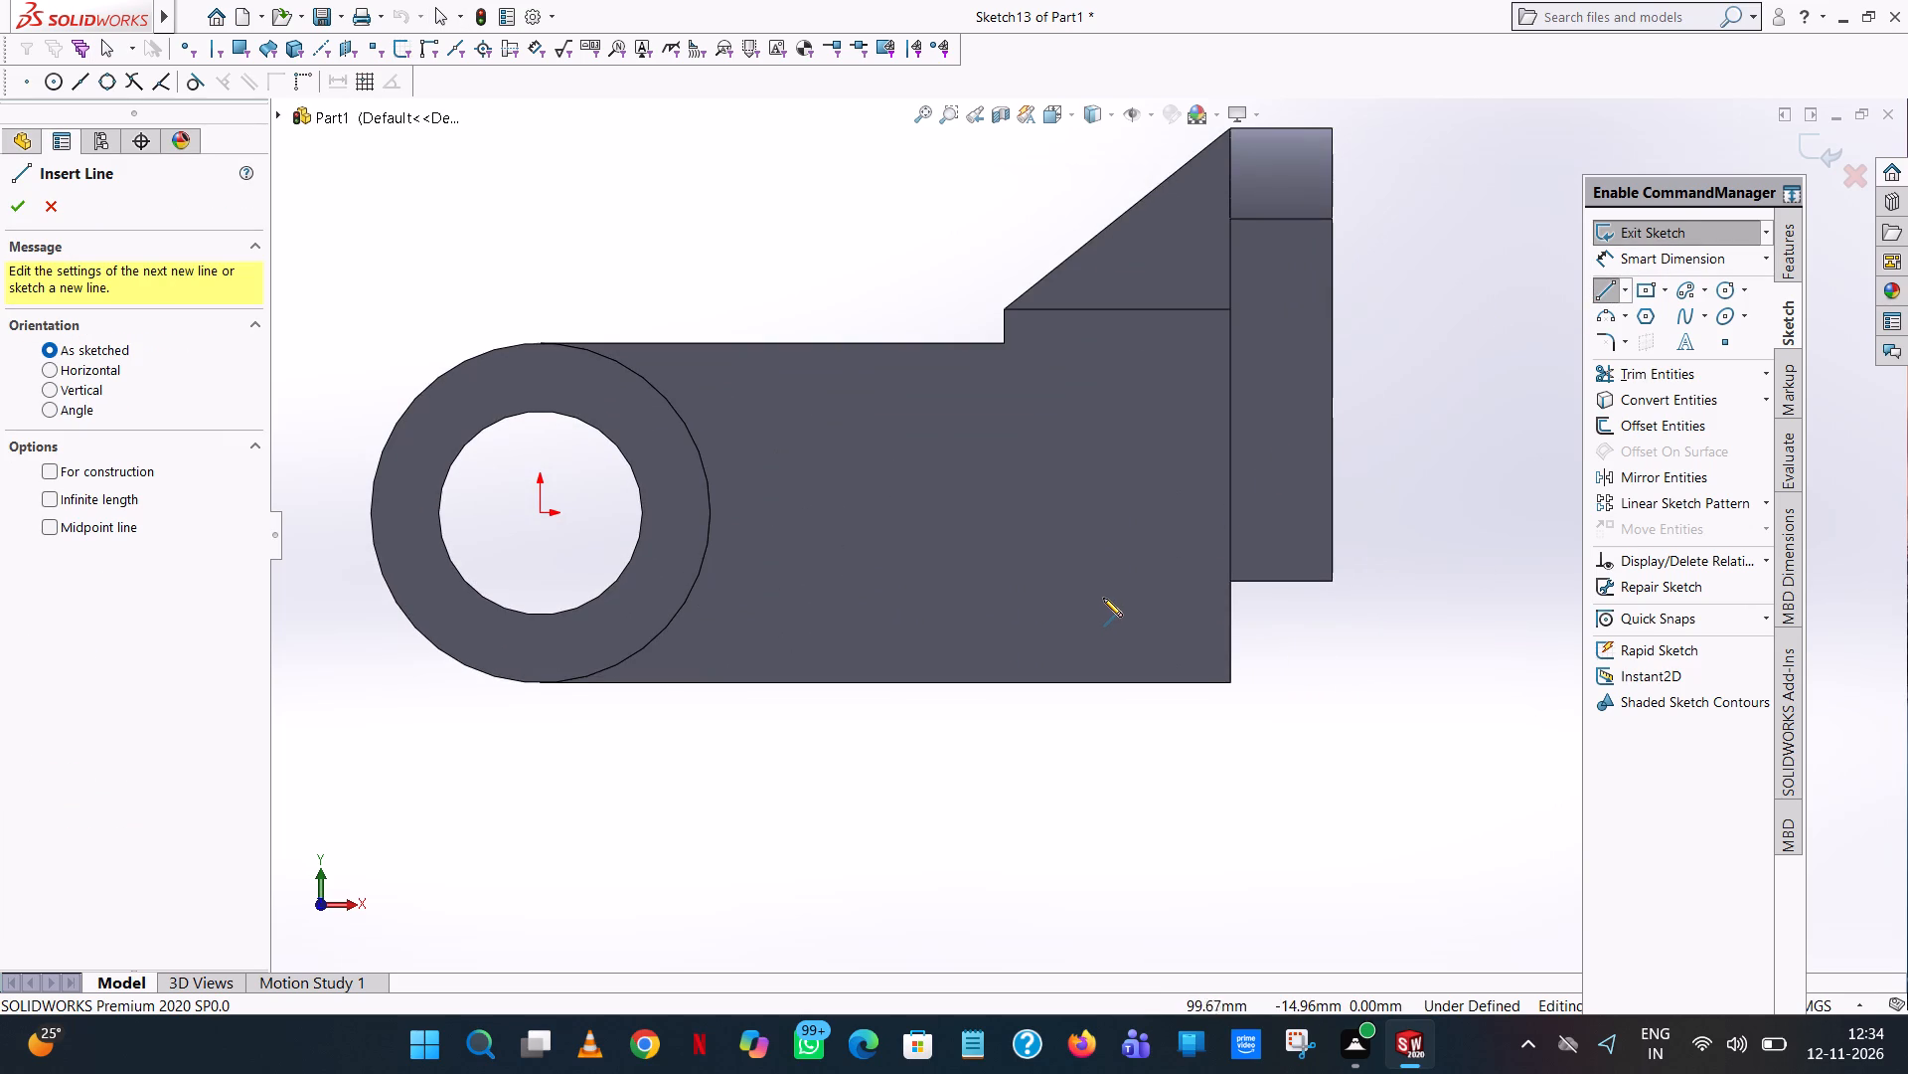
left_click(1229, 580)
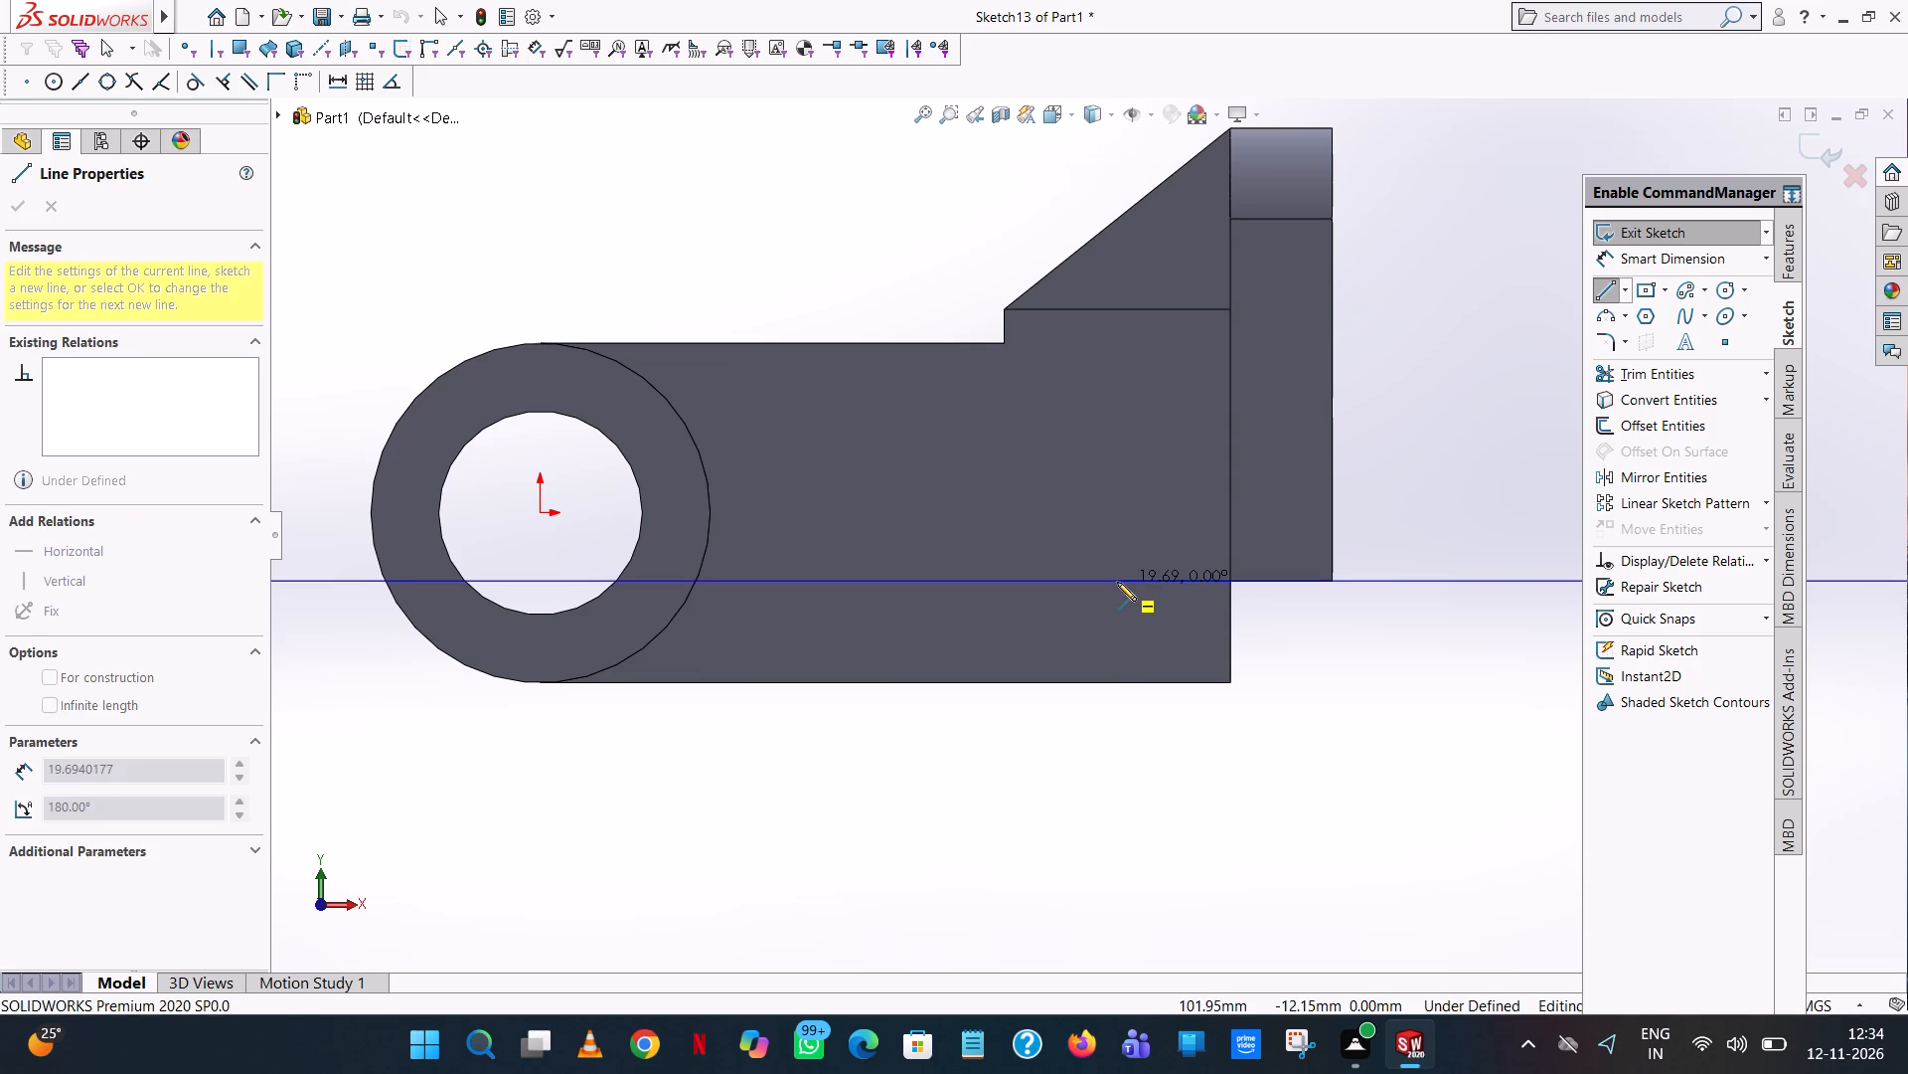
left_click(1117, 582)
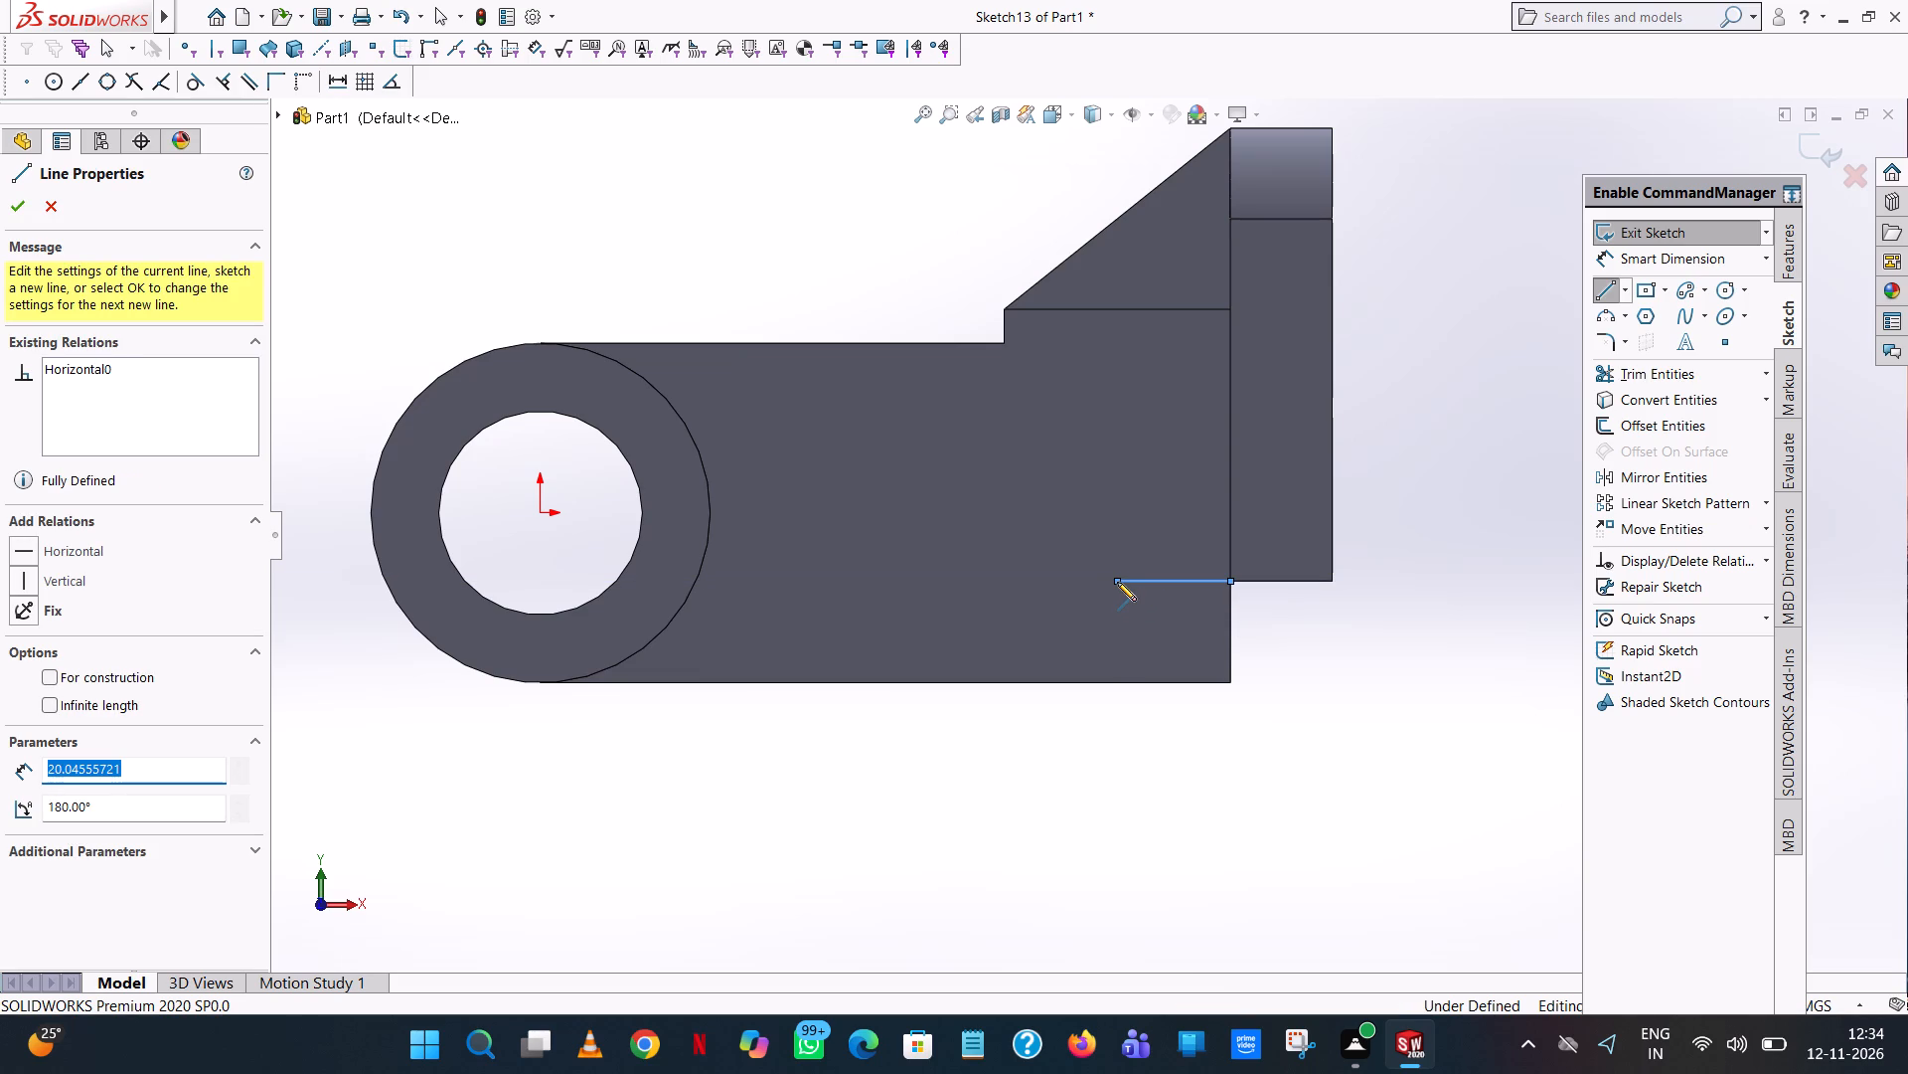
type("18")
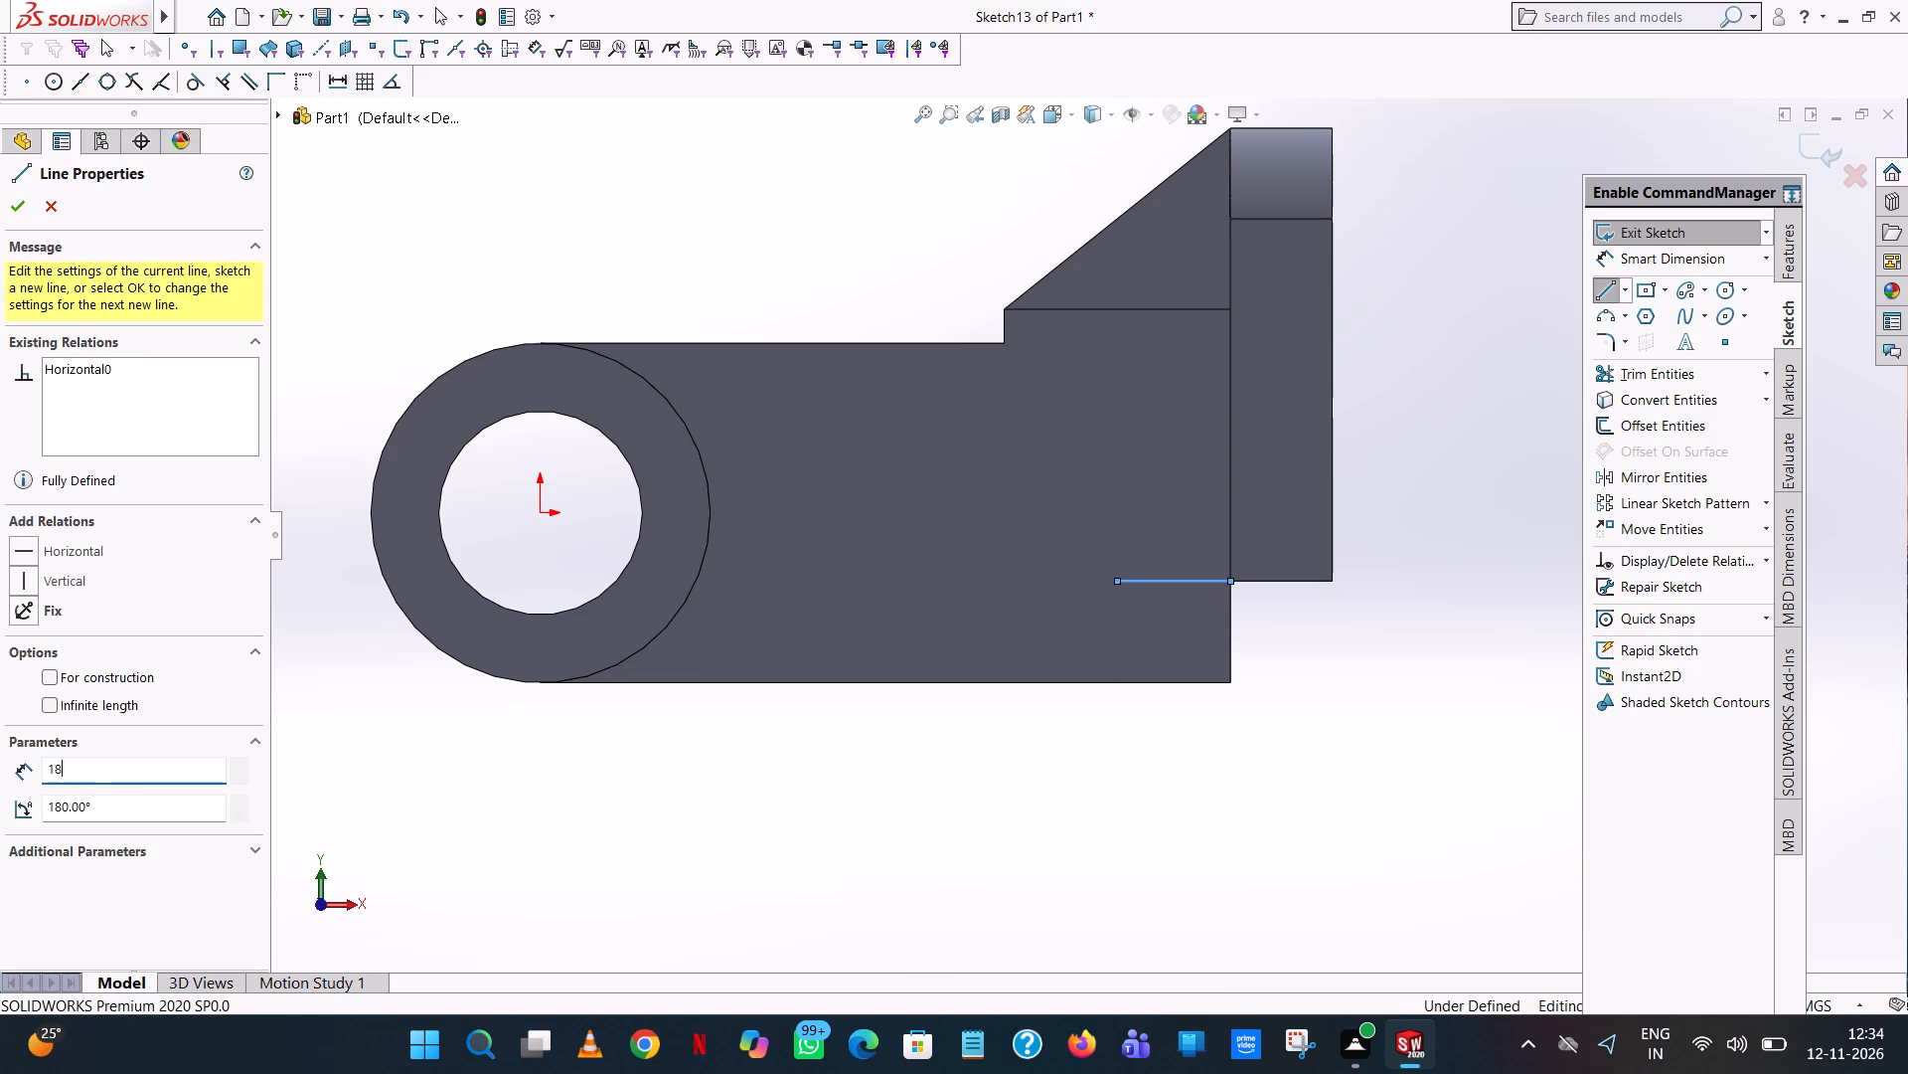
key("Return")
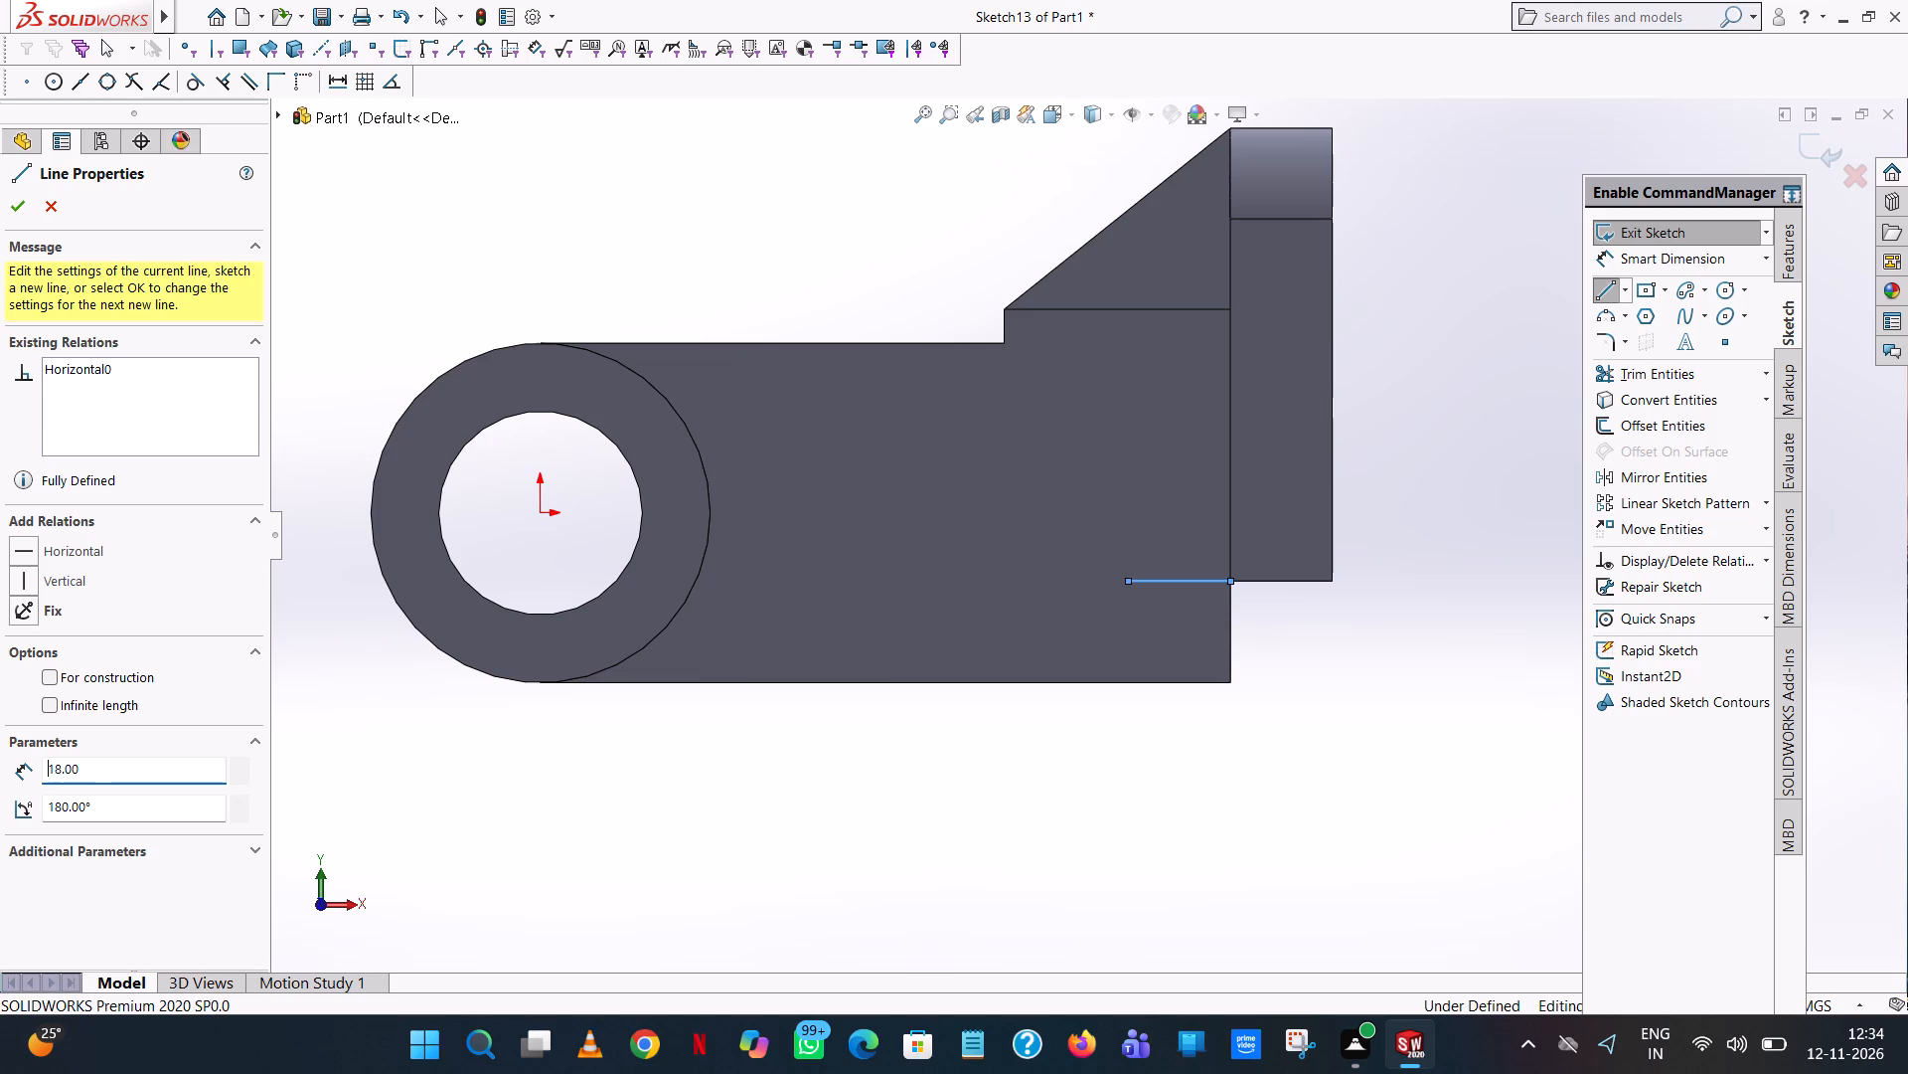
right_click(1117, 582)
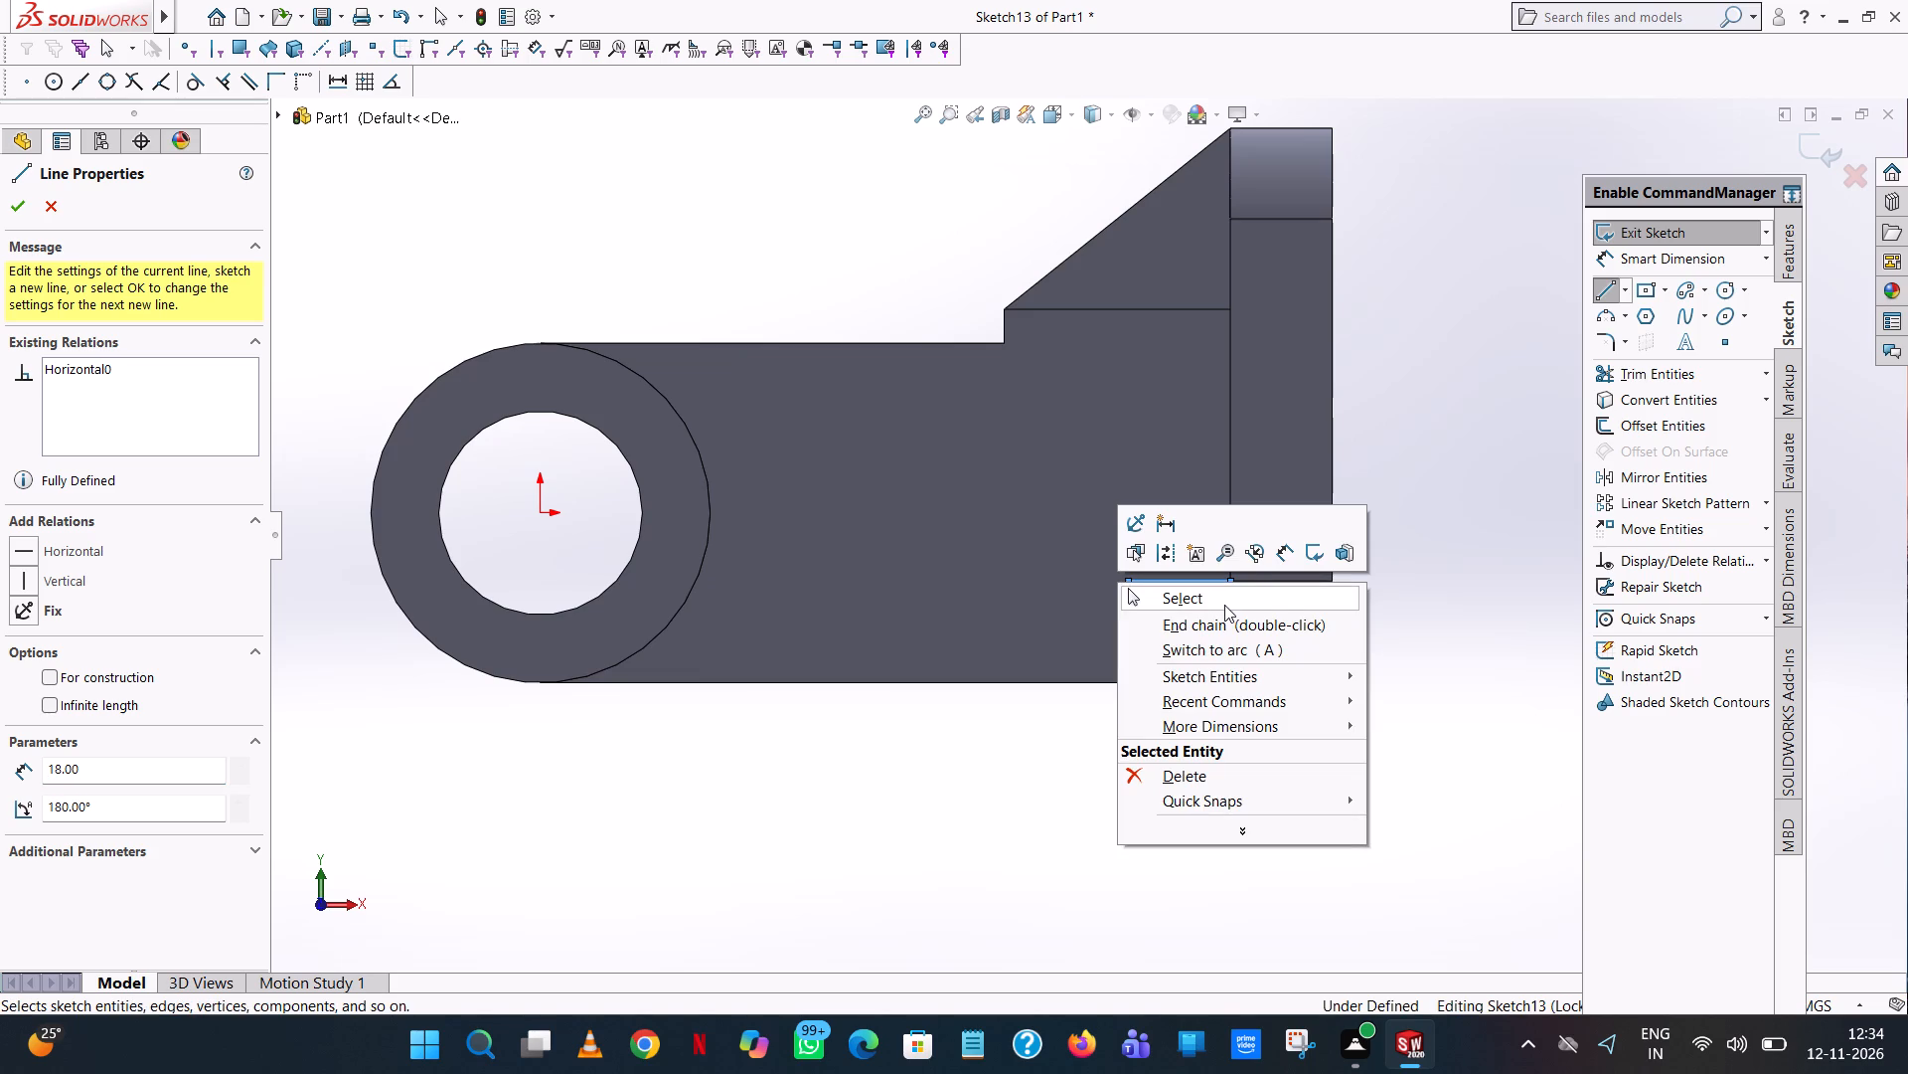
left_click(1224, 605)
Sketch a line 18+60 mm long along the arm's bottom edge, starting from the lower corner below the upright.
left_click(1603, 288)
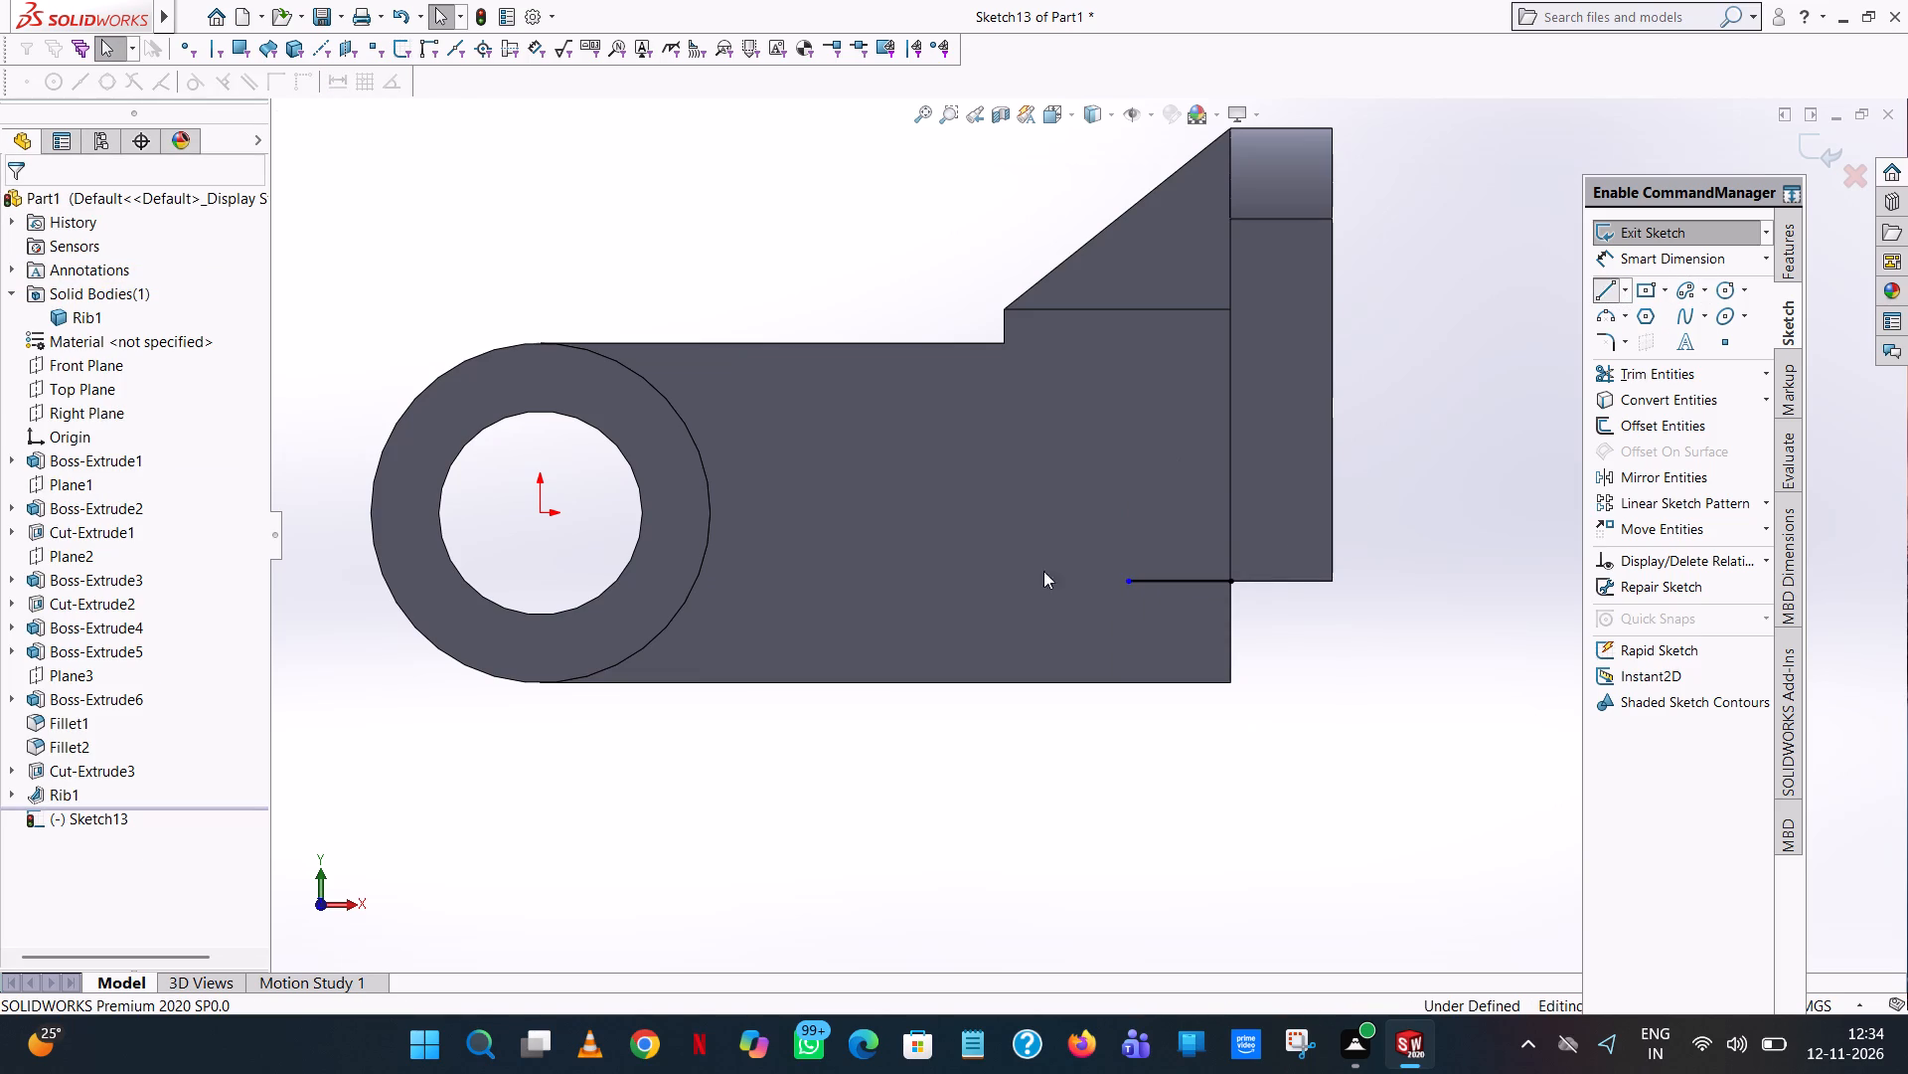
left_click(1228, 682)
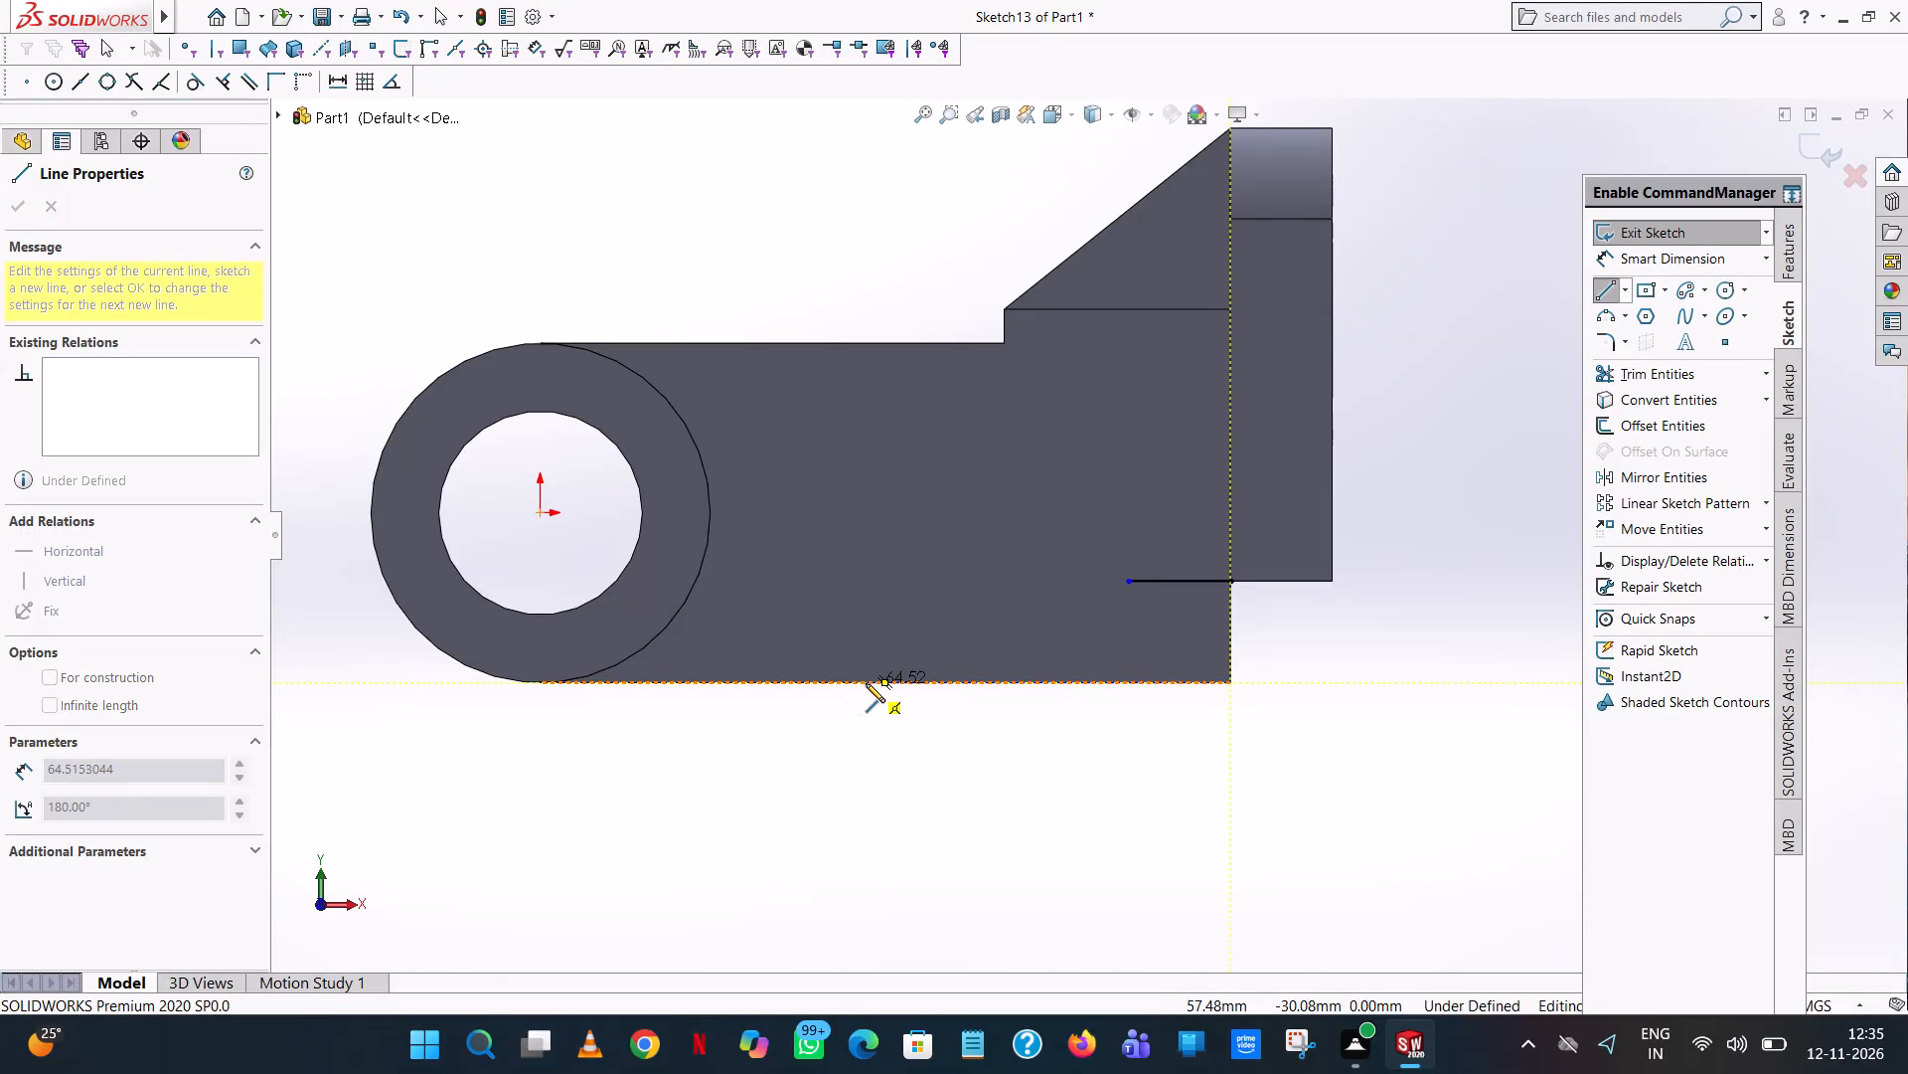
left_click(866, 683)
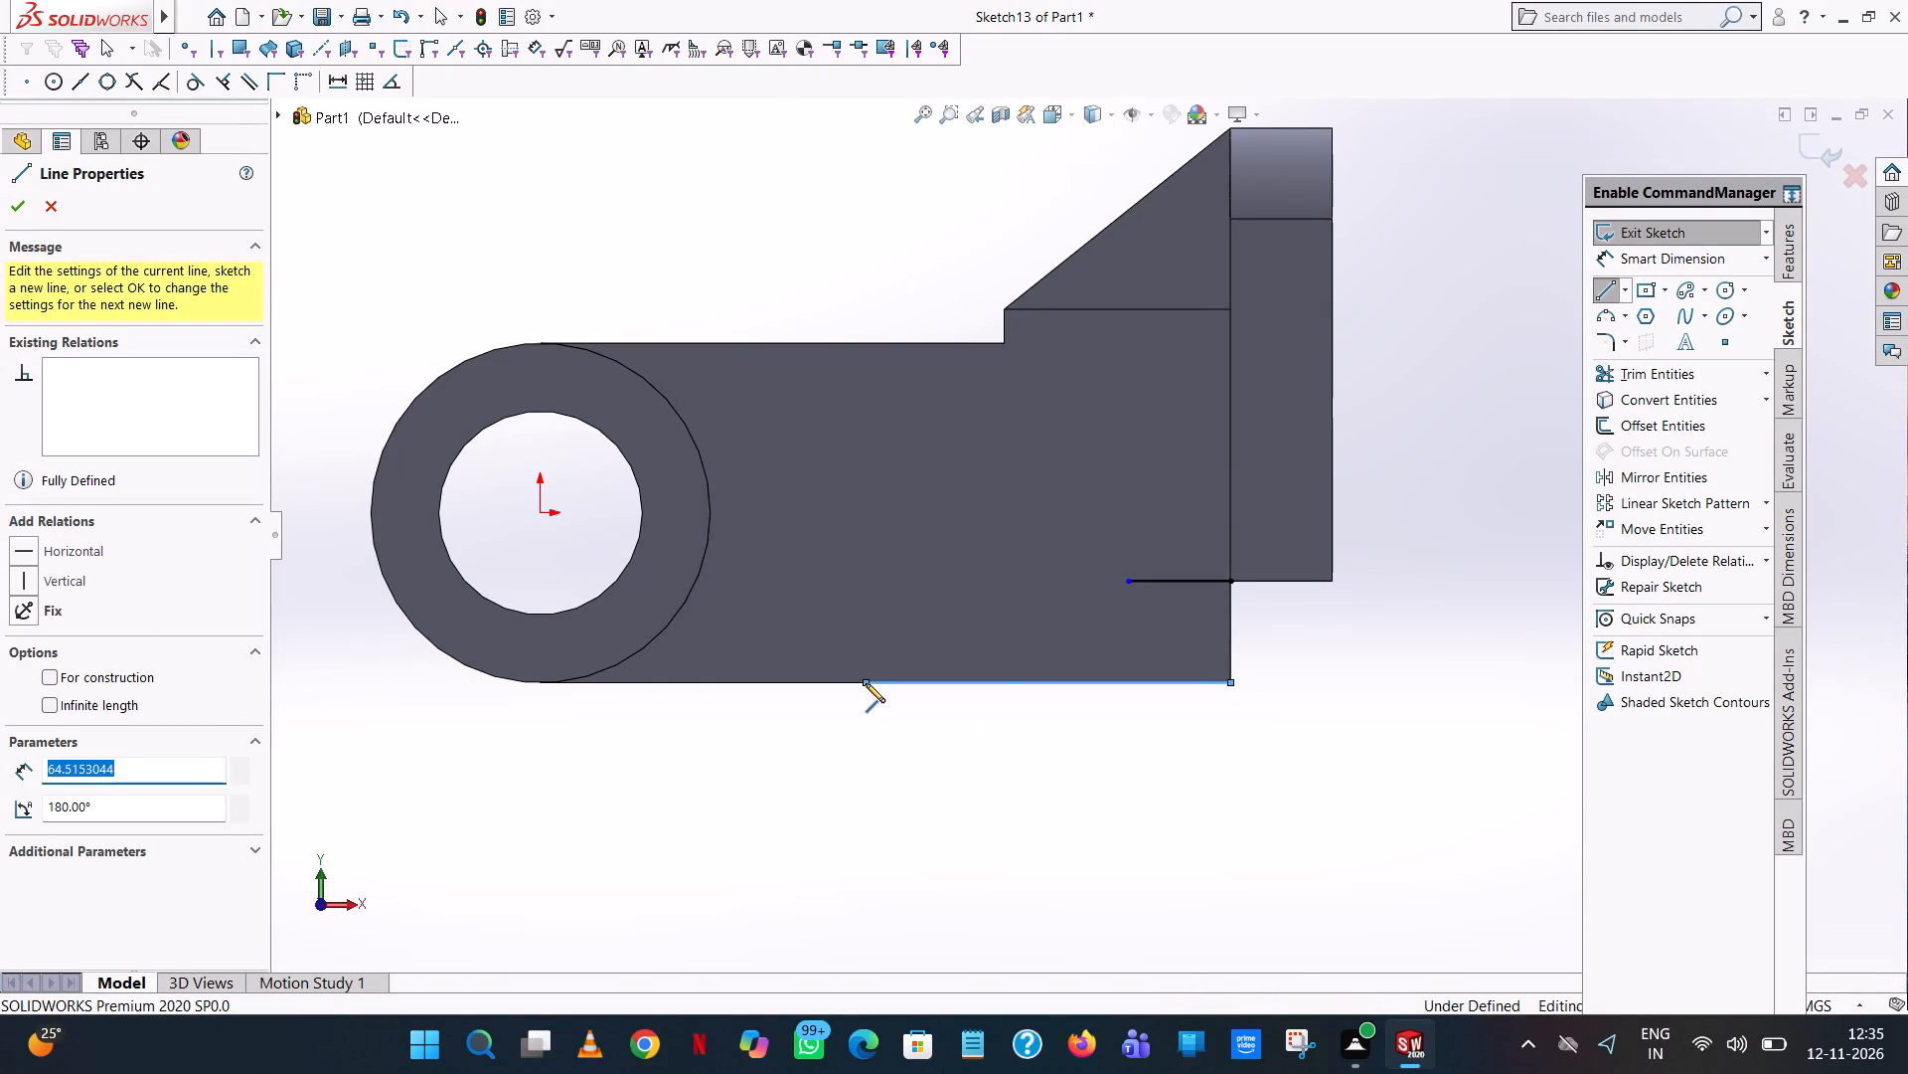
type("18")
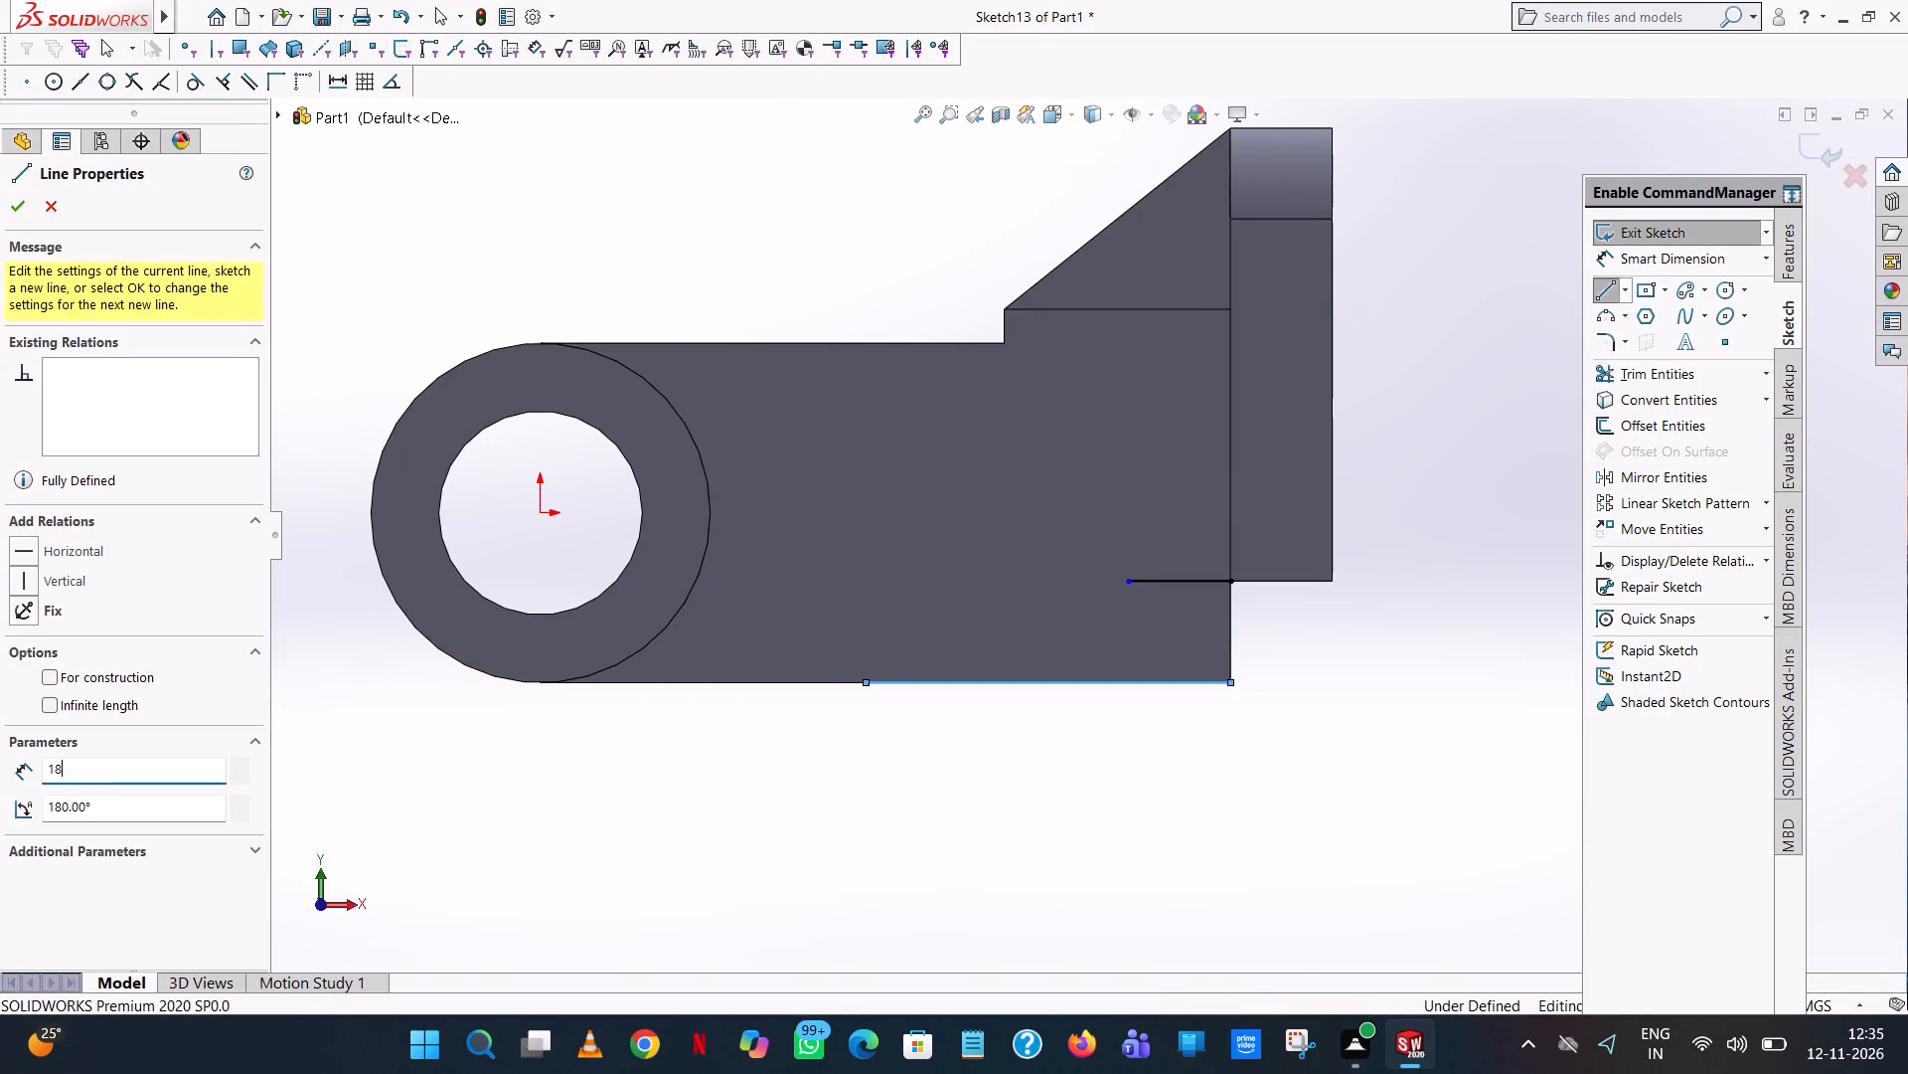
type("+60")
key("Return")
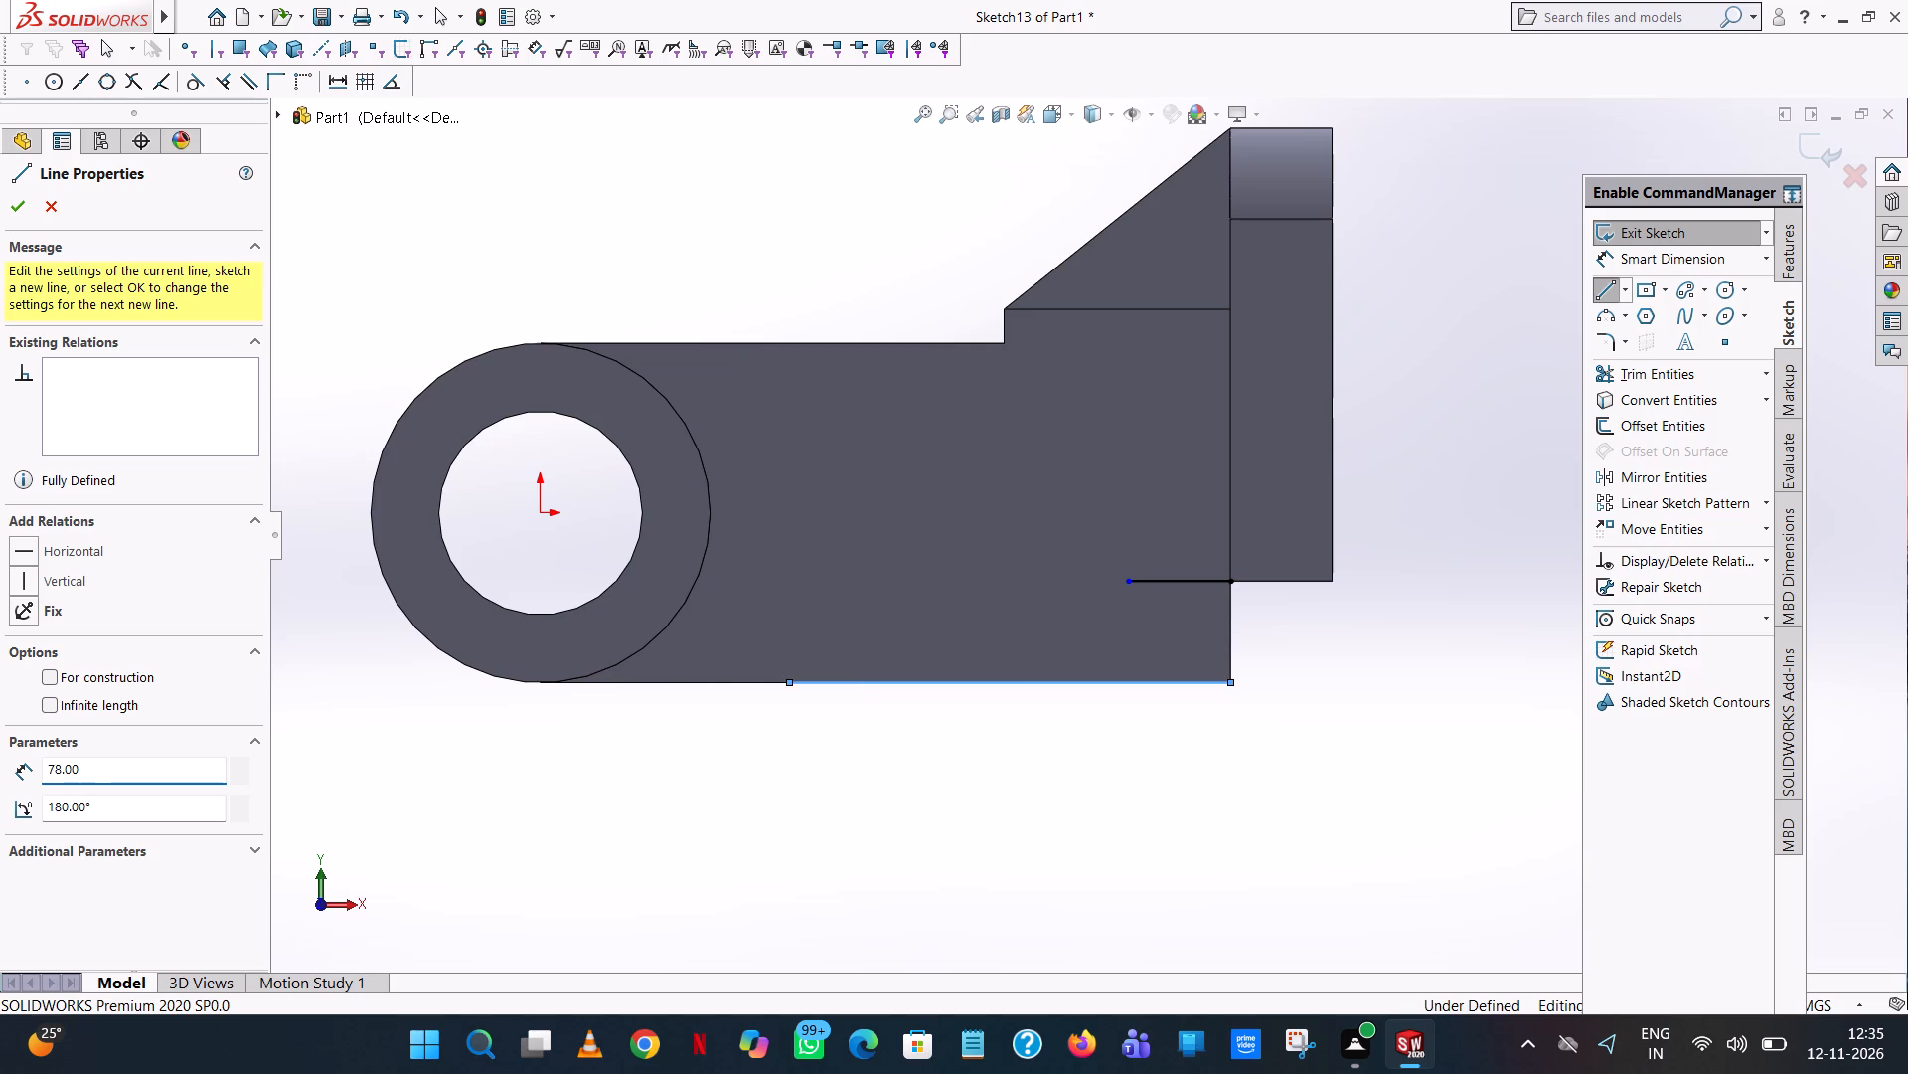
Close the cut profile with a sloped line to the 18 mm line's free end and a vertical line along the arm's end edge.
left_click(1128, 585)
right_click(1128, 584)
left_click(1189, 608)
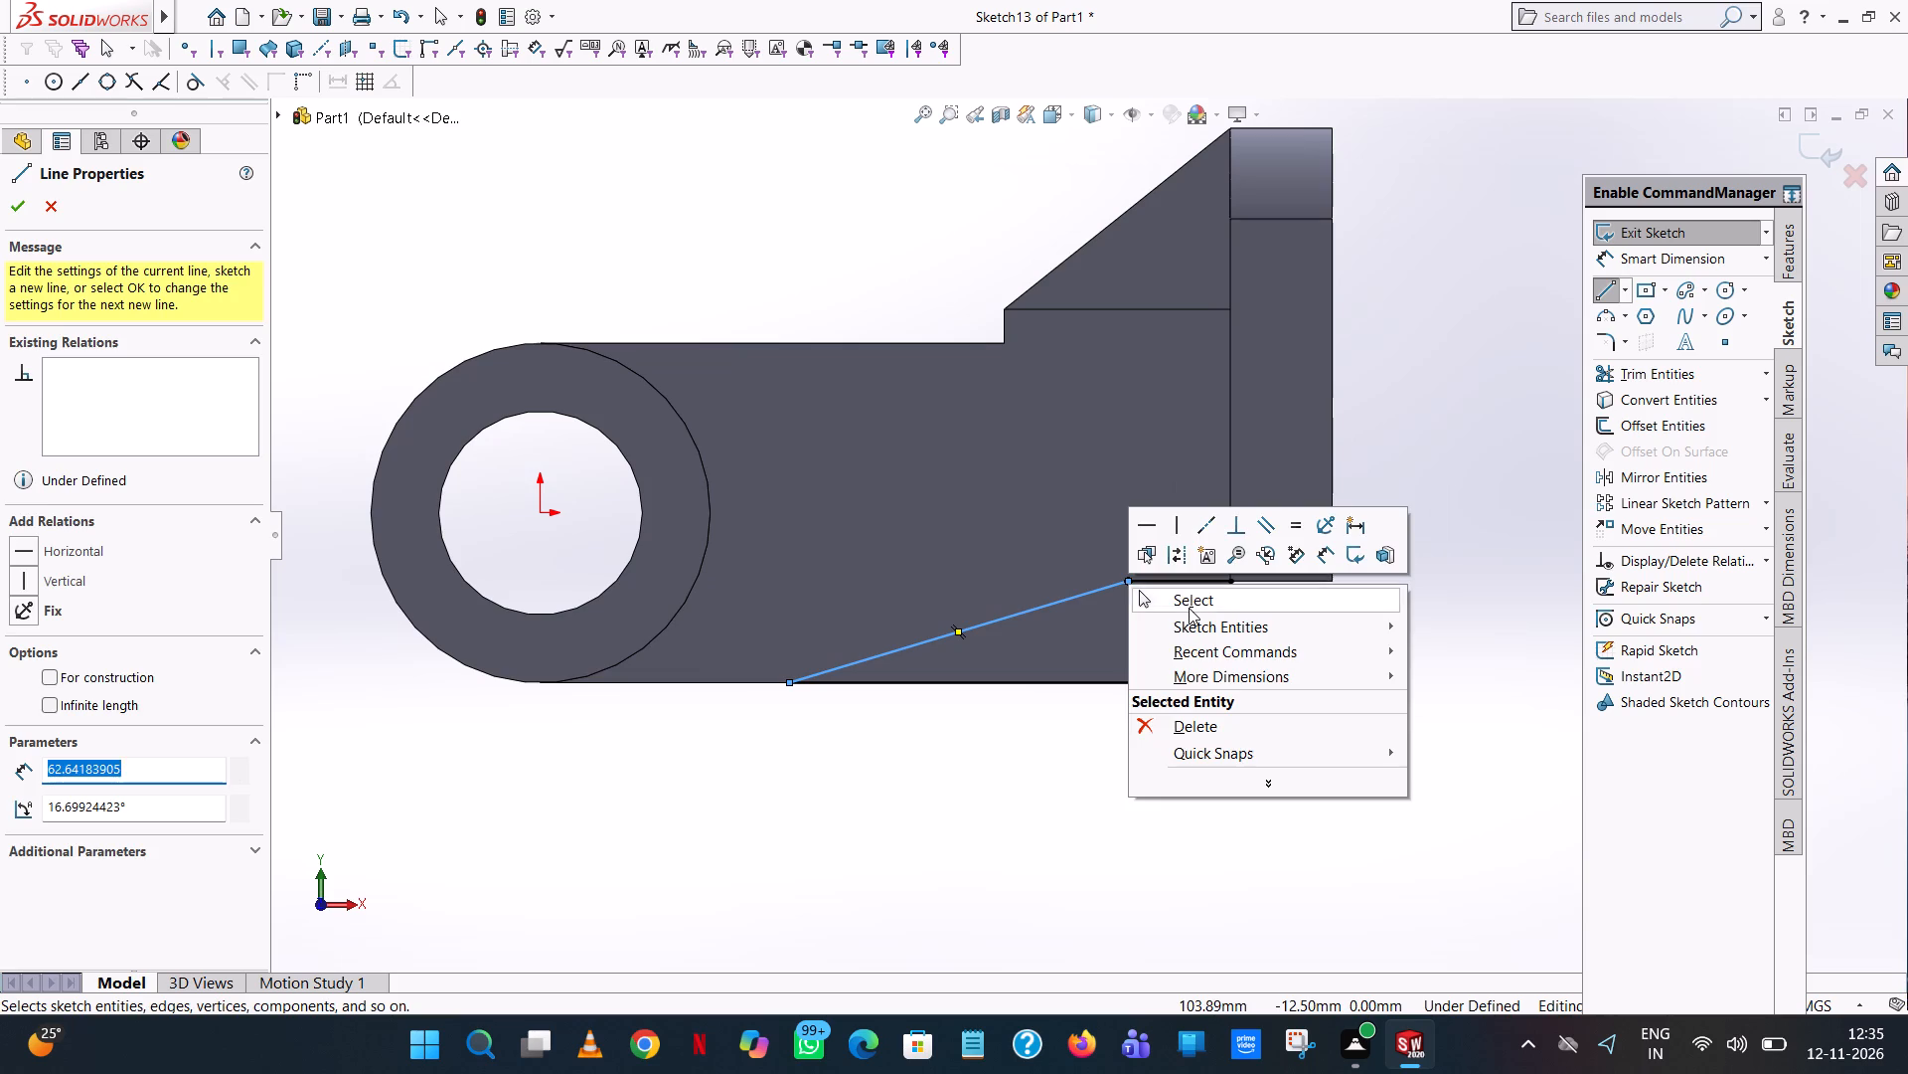
left_click(1495, 484)
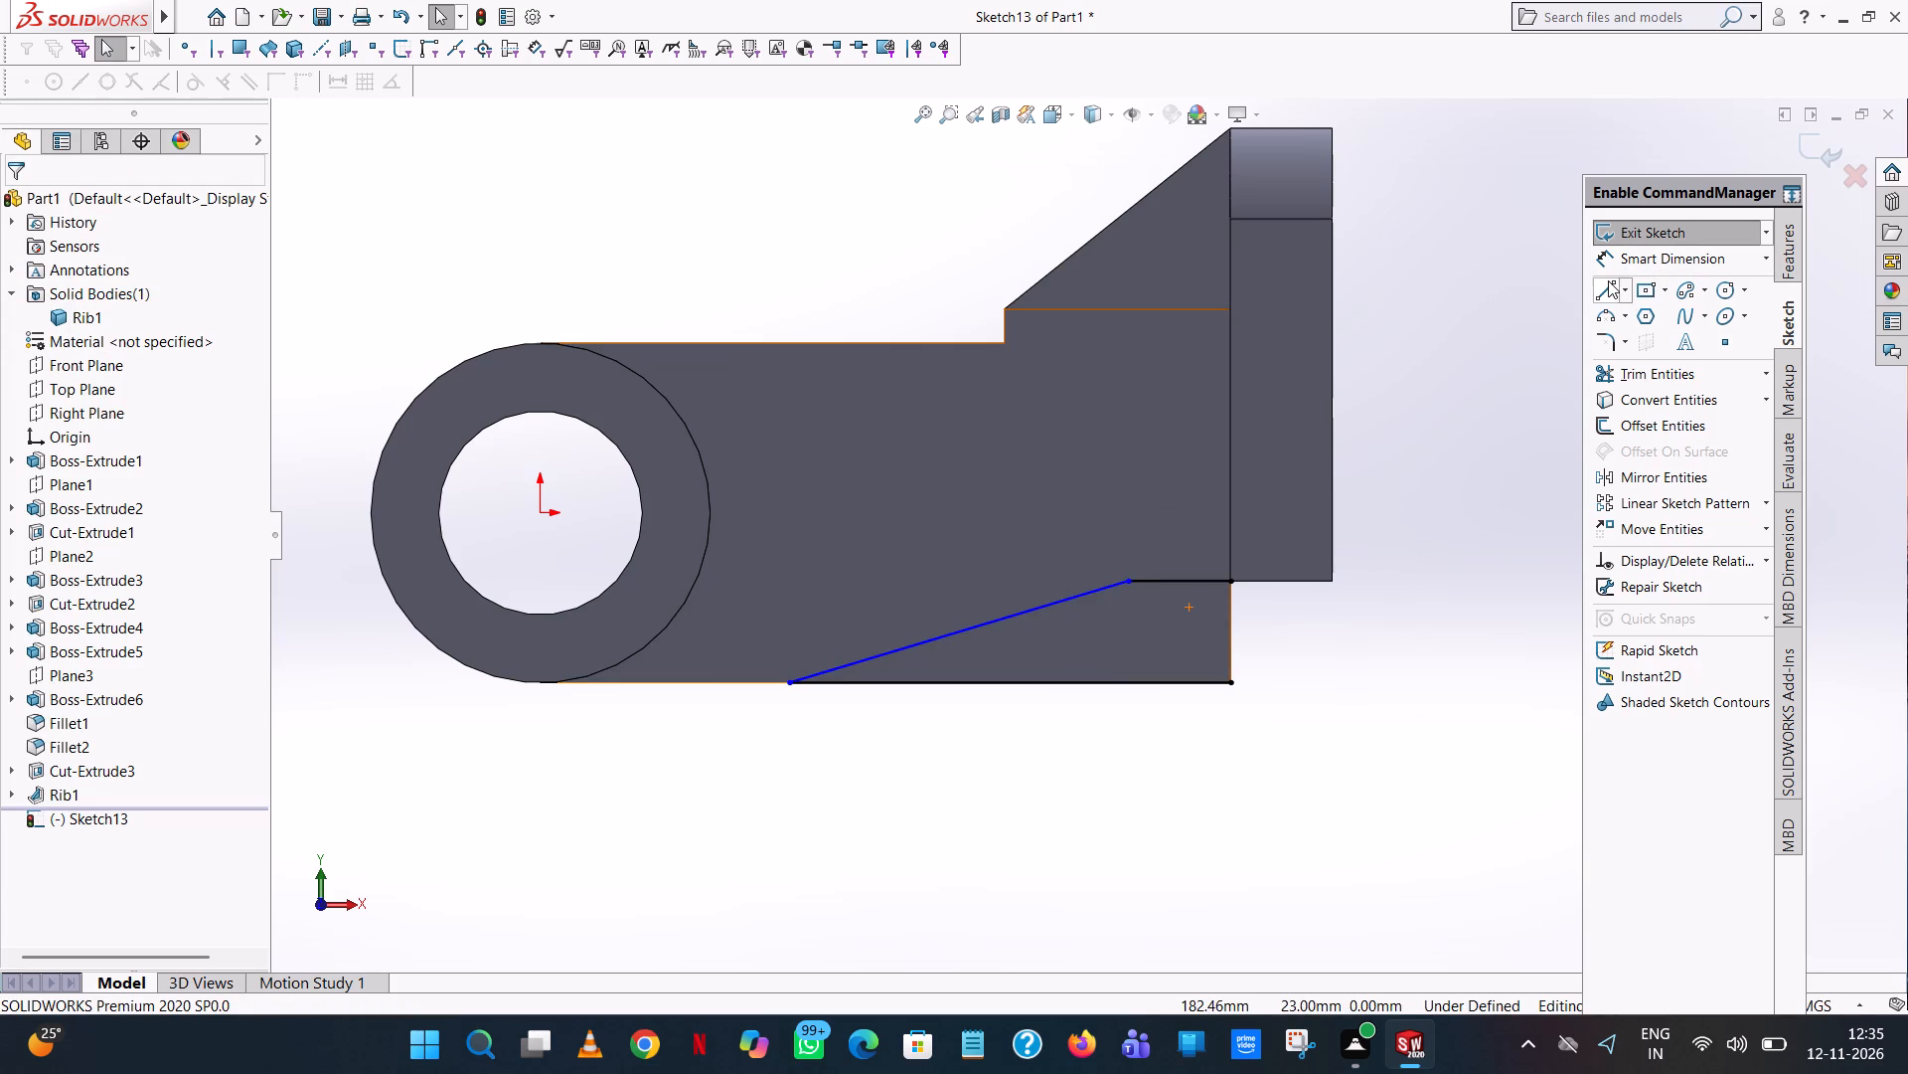
left_click(1608, 280)
left_click(1230, 686)
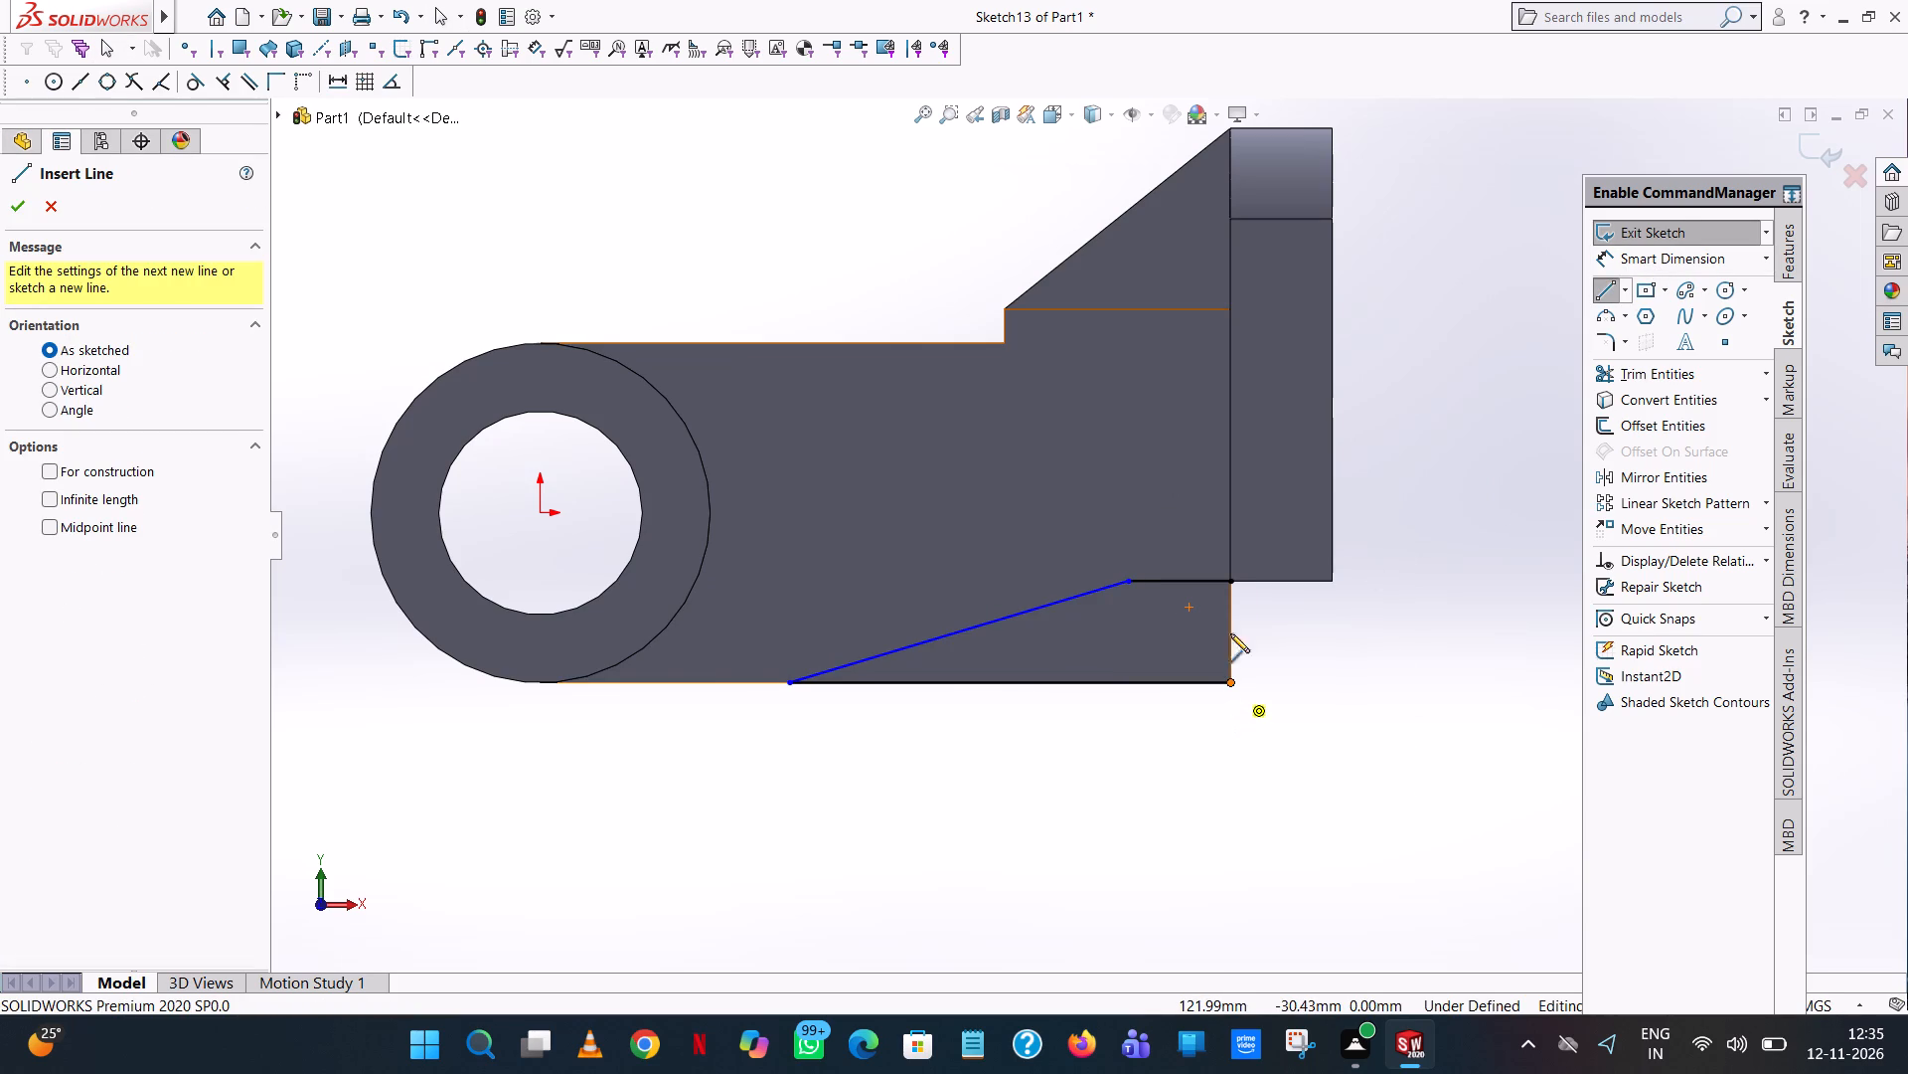
left_click(1232, 581)
right_click(1232, 581)
left_click(1285, 592)
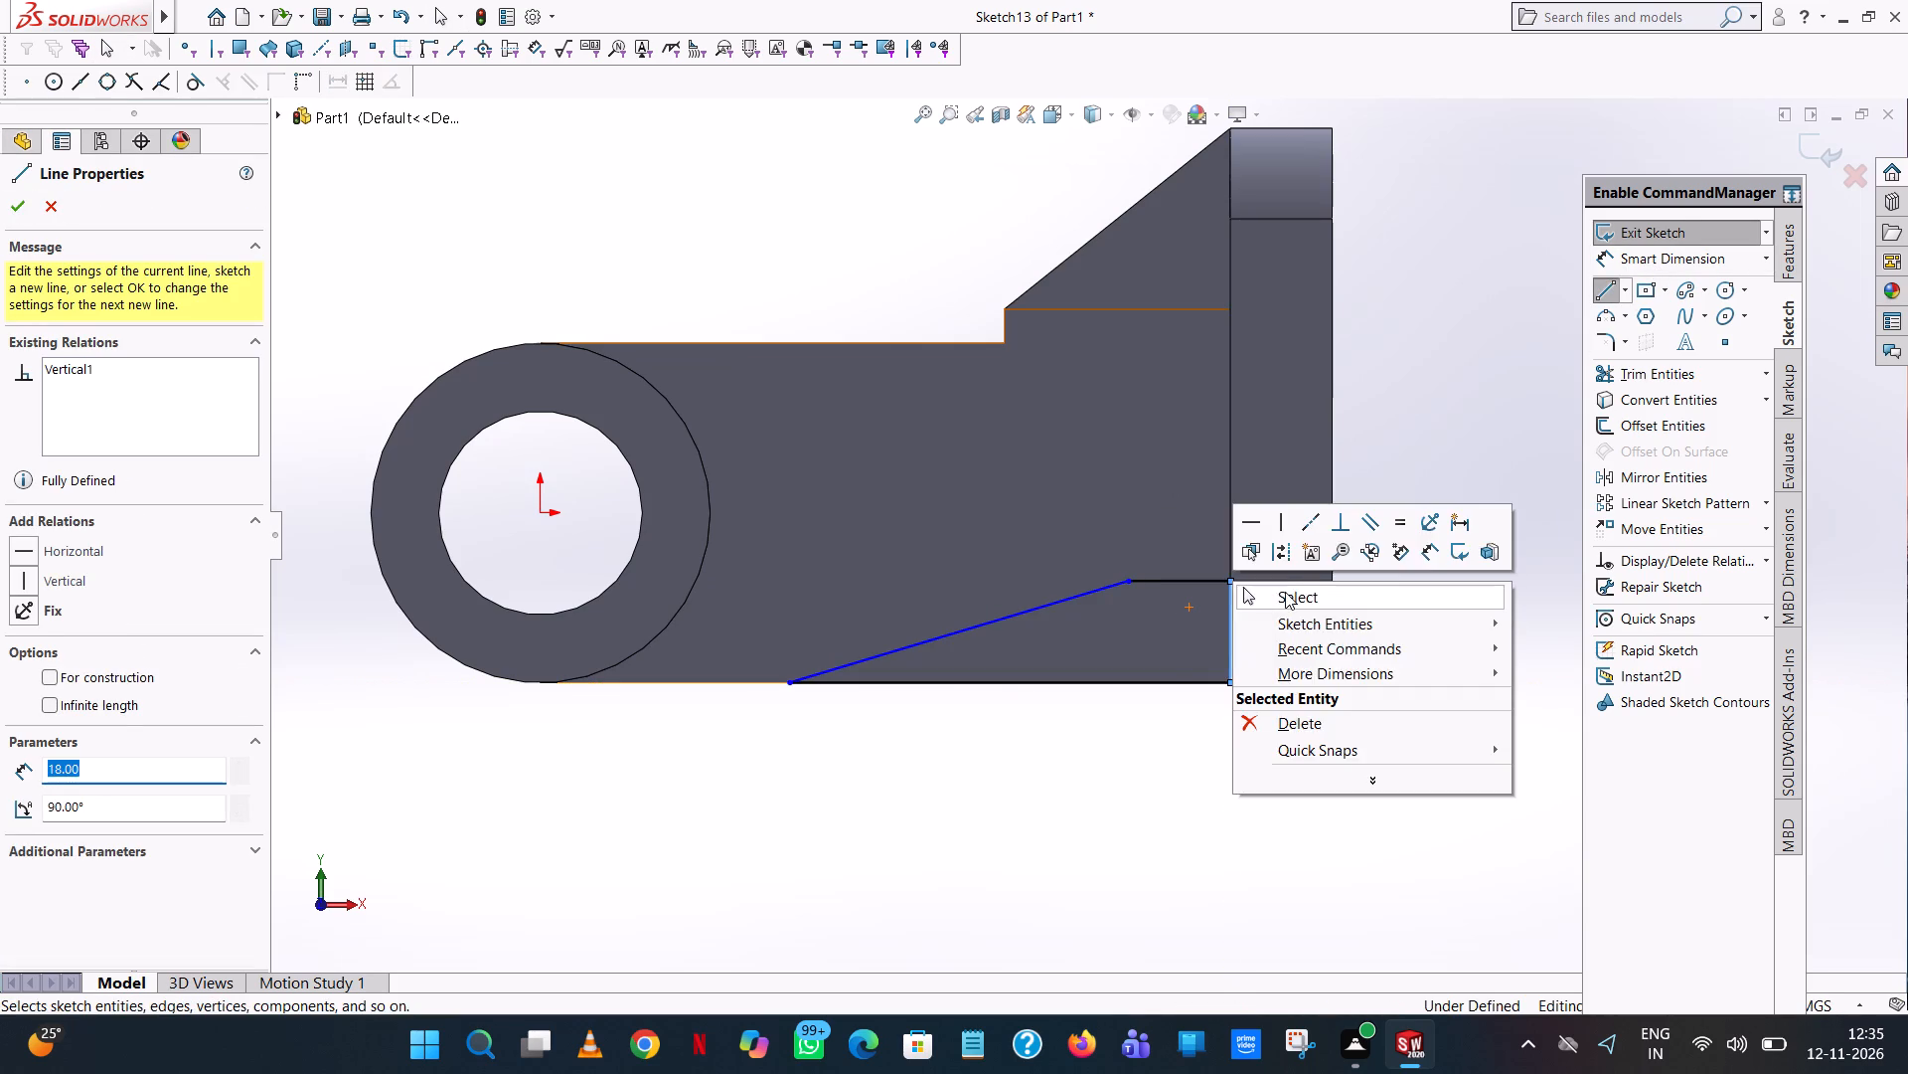
Add a 60 mm horizontal dimension across the cut profile's sloped line.
left_click(1687, 266)
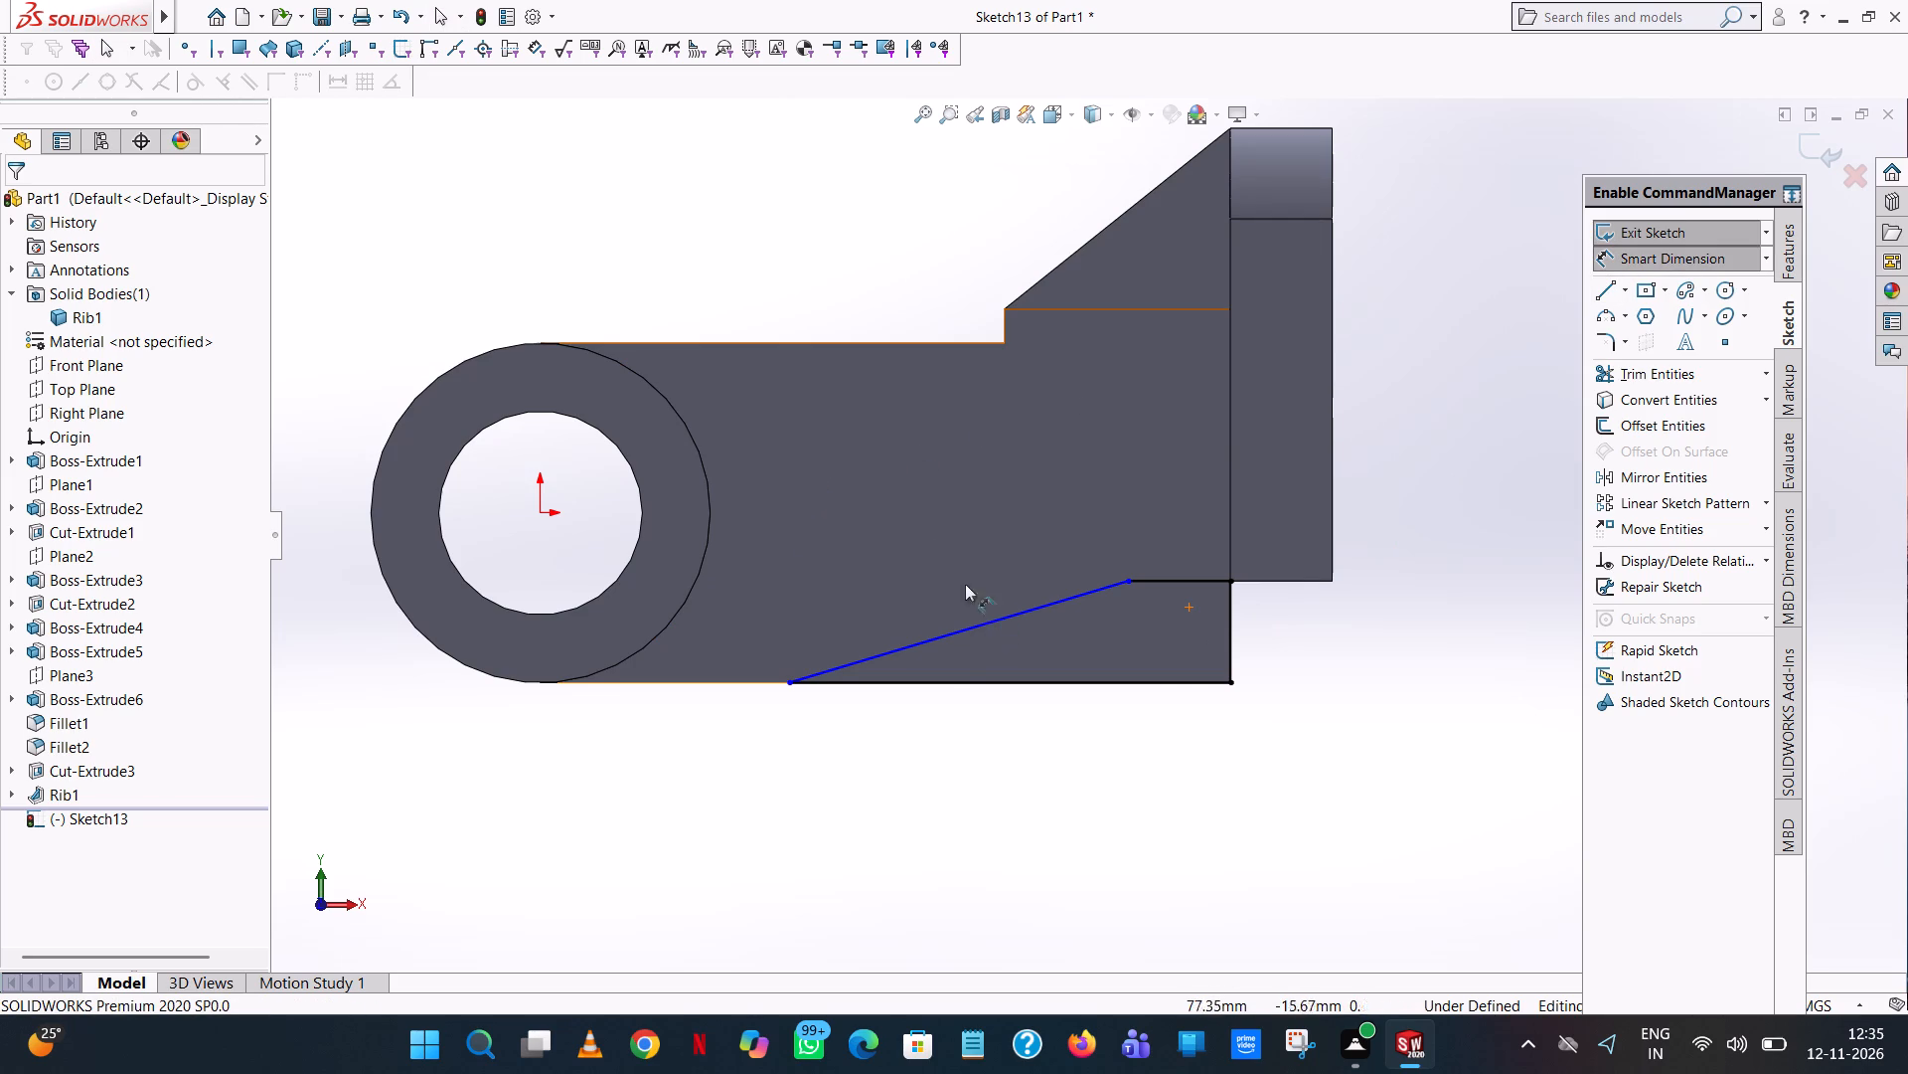
left_click(929, 641)
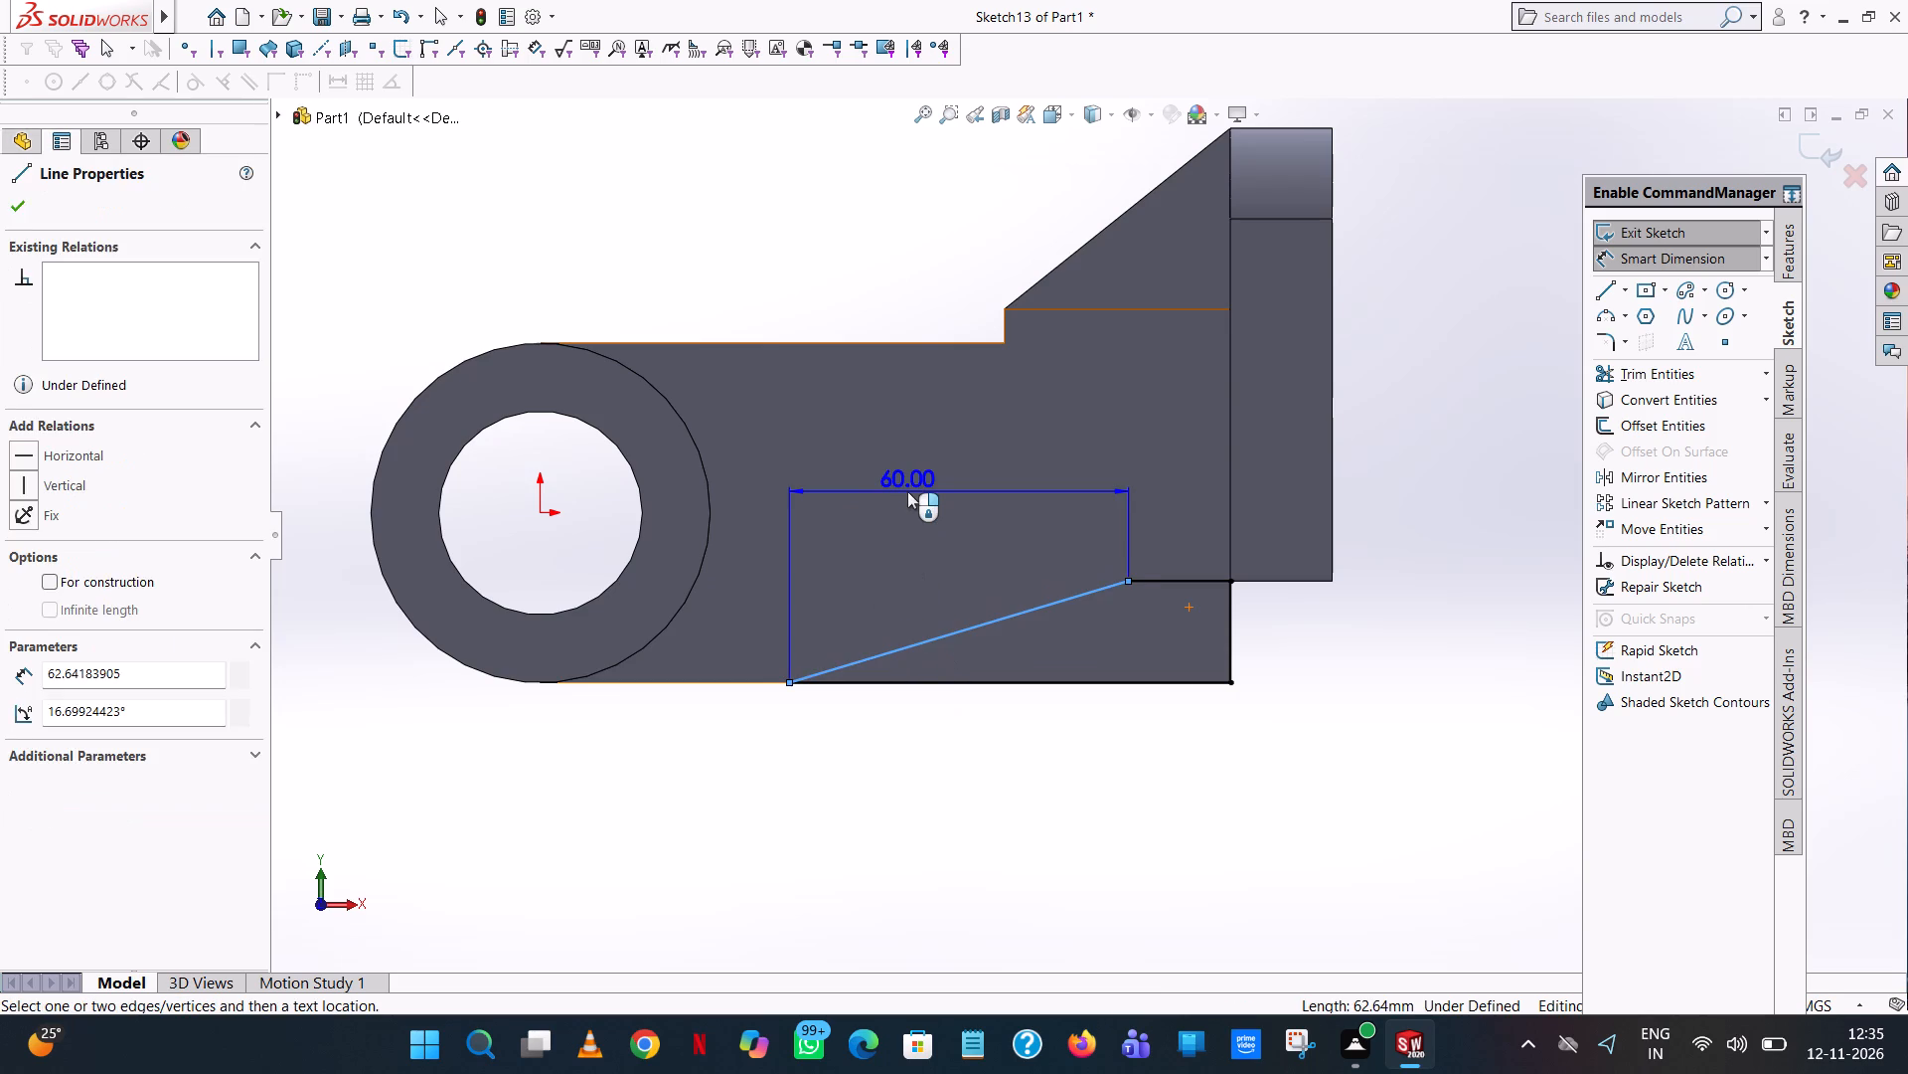
left_click(908, 490)
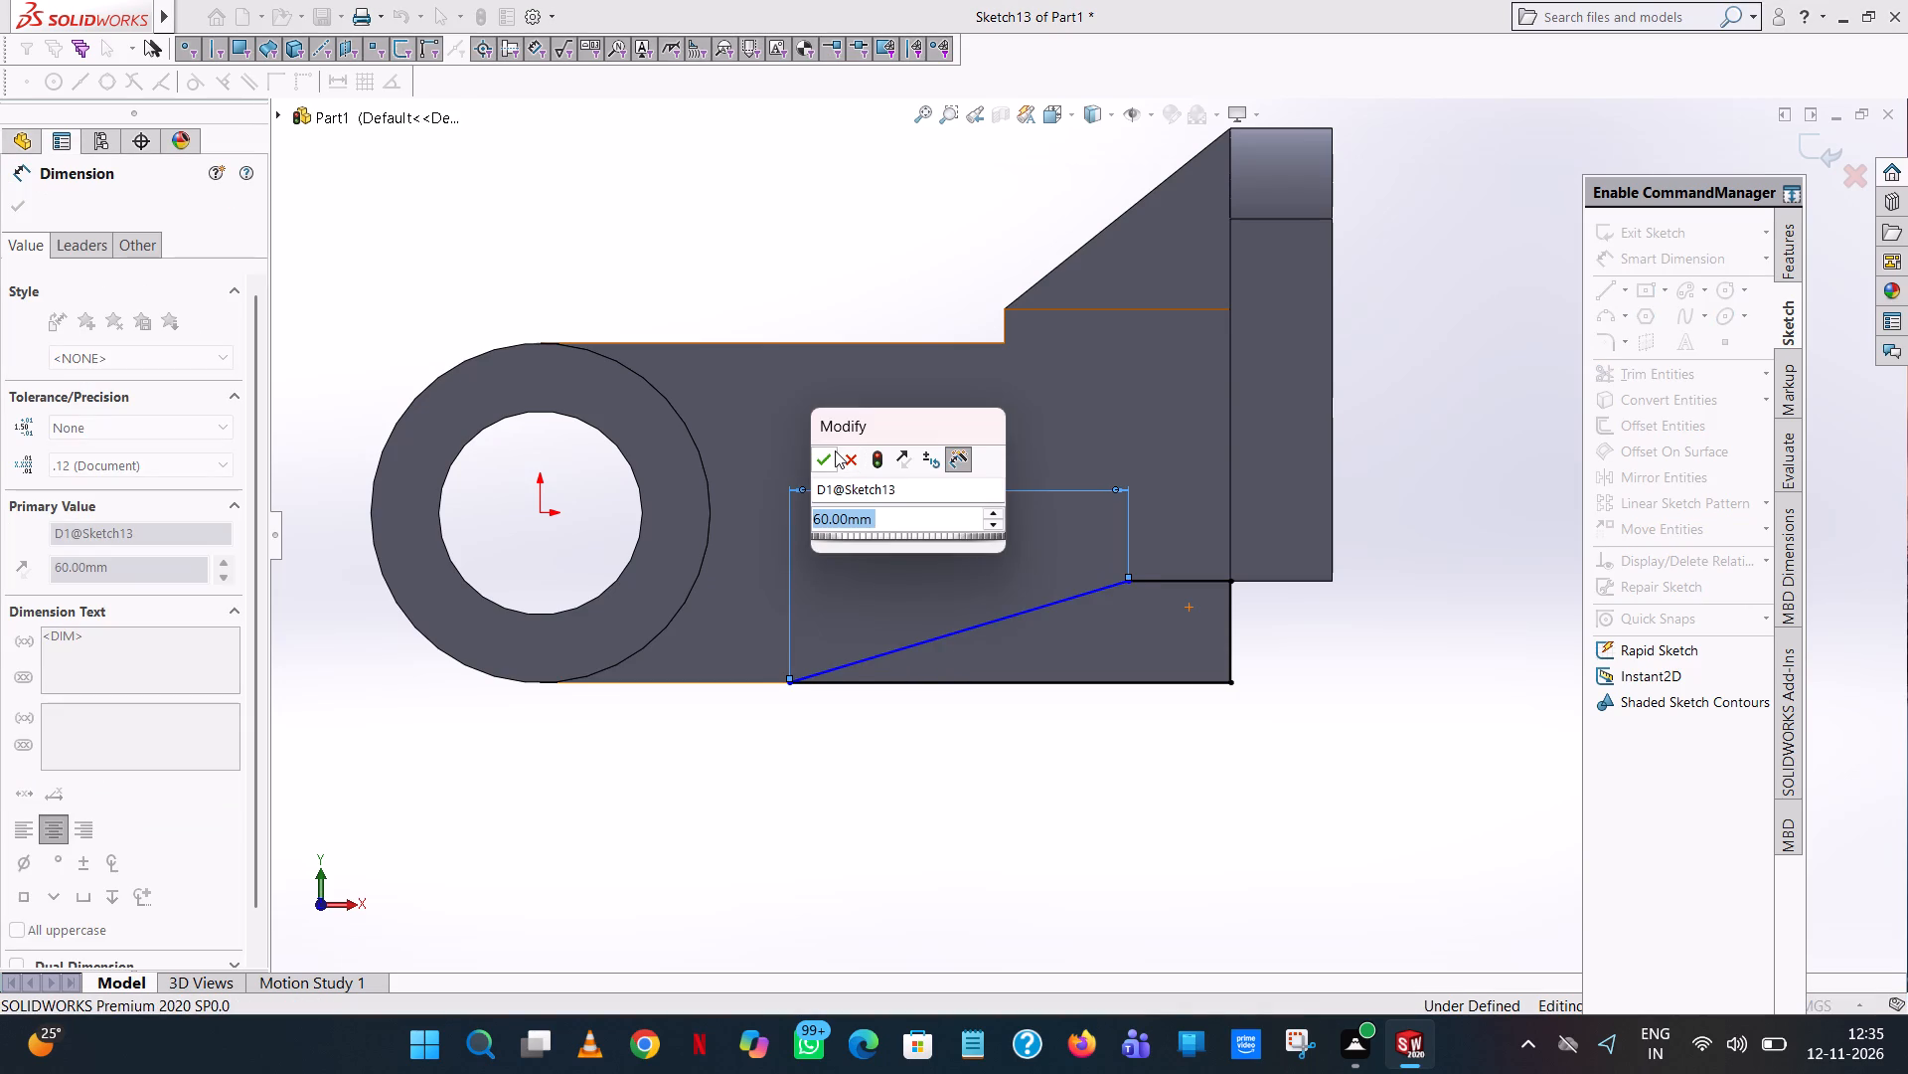
left_click(831, 449)
left_click(1445, 381)
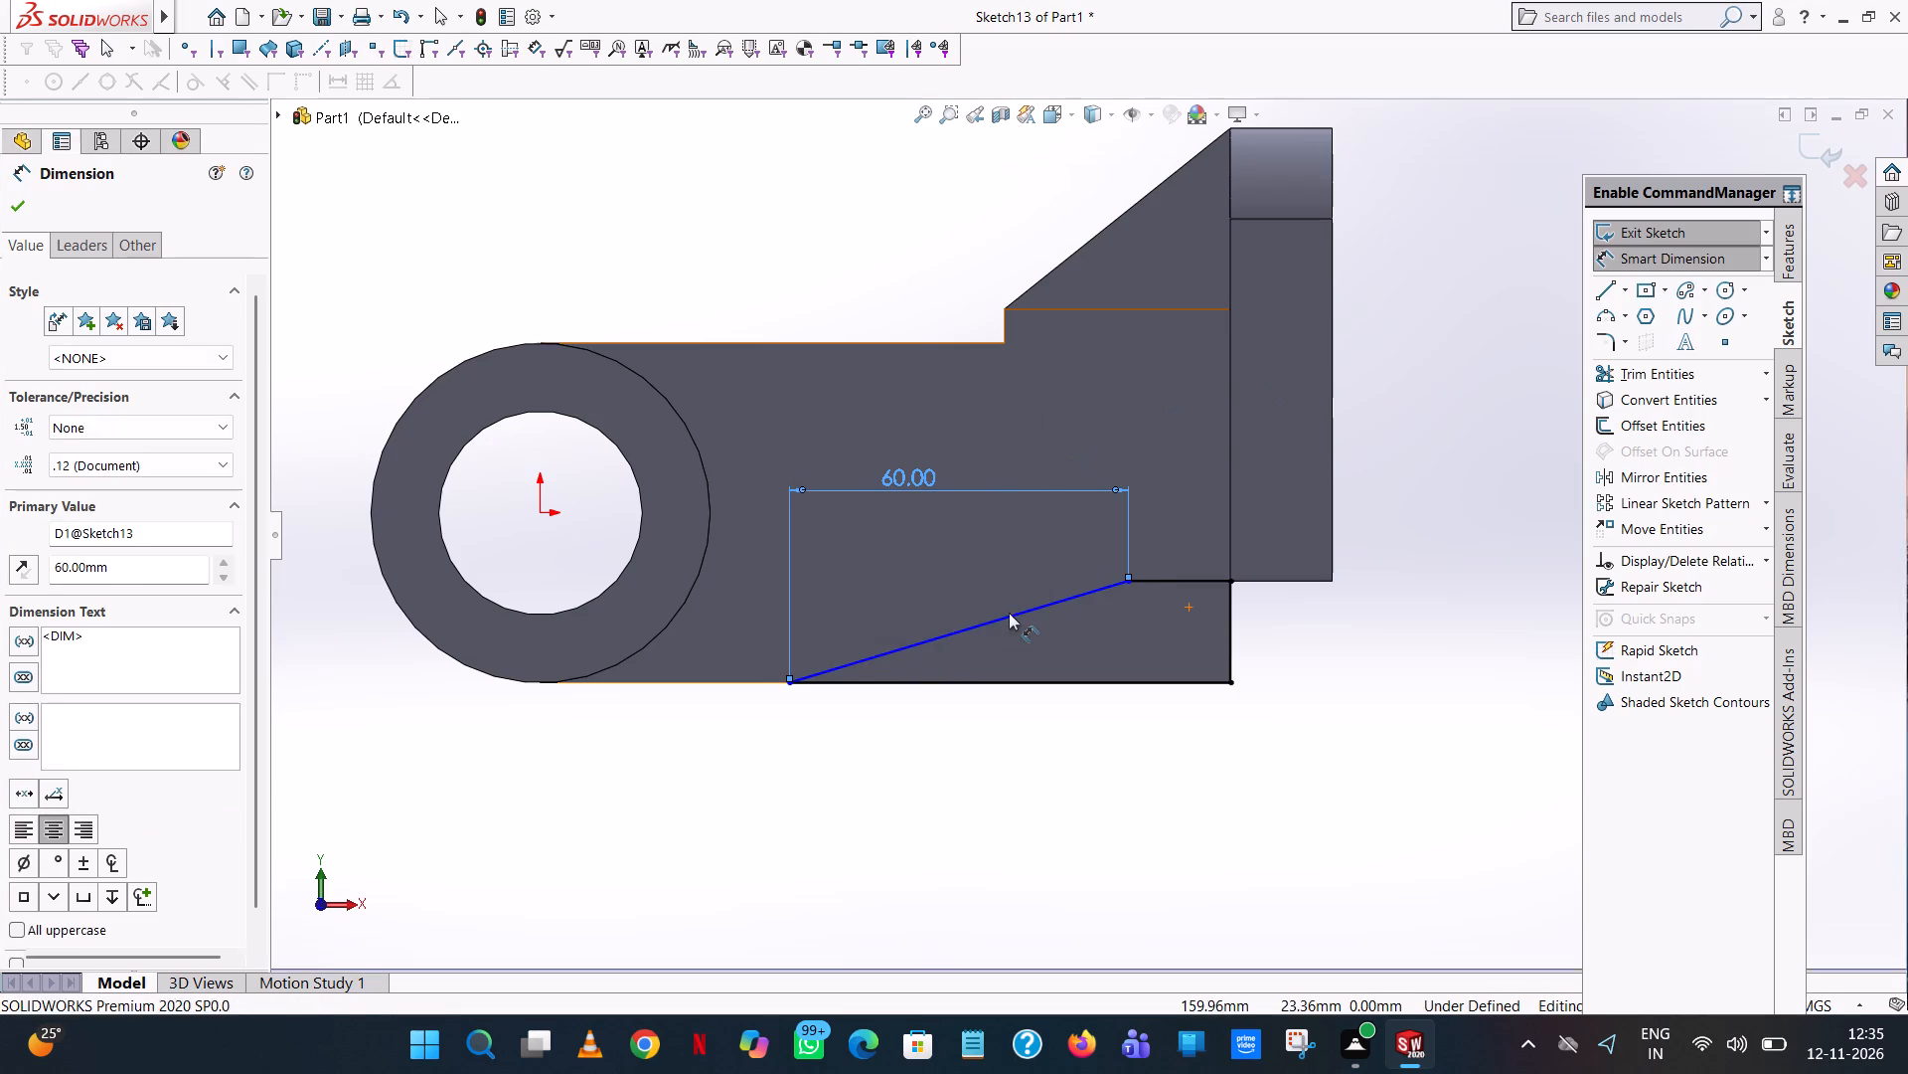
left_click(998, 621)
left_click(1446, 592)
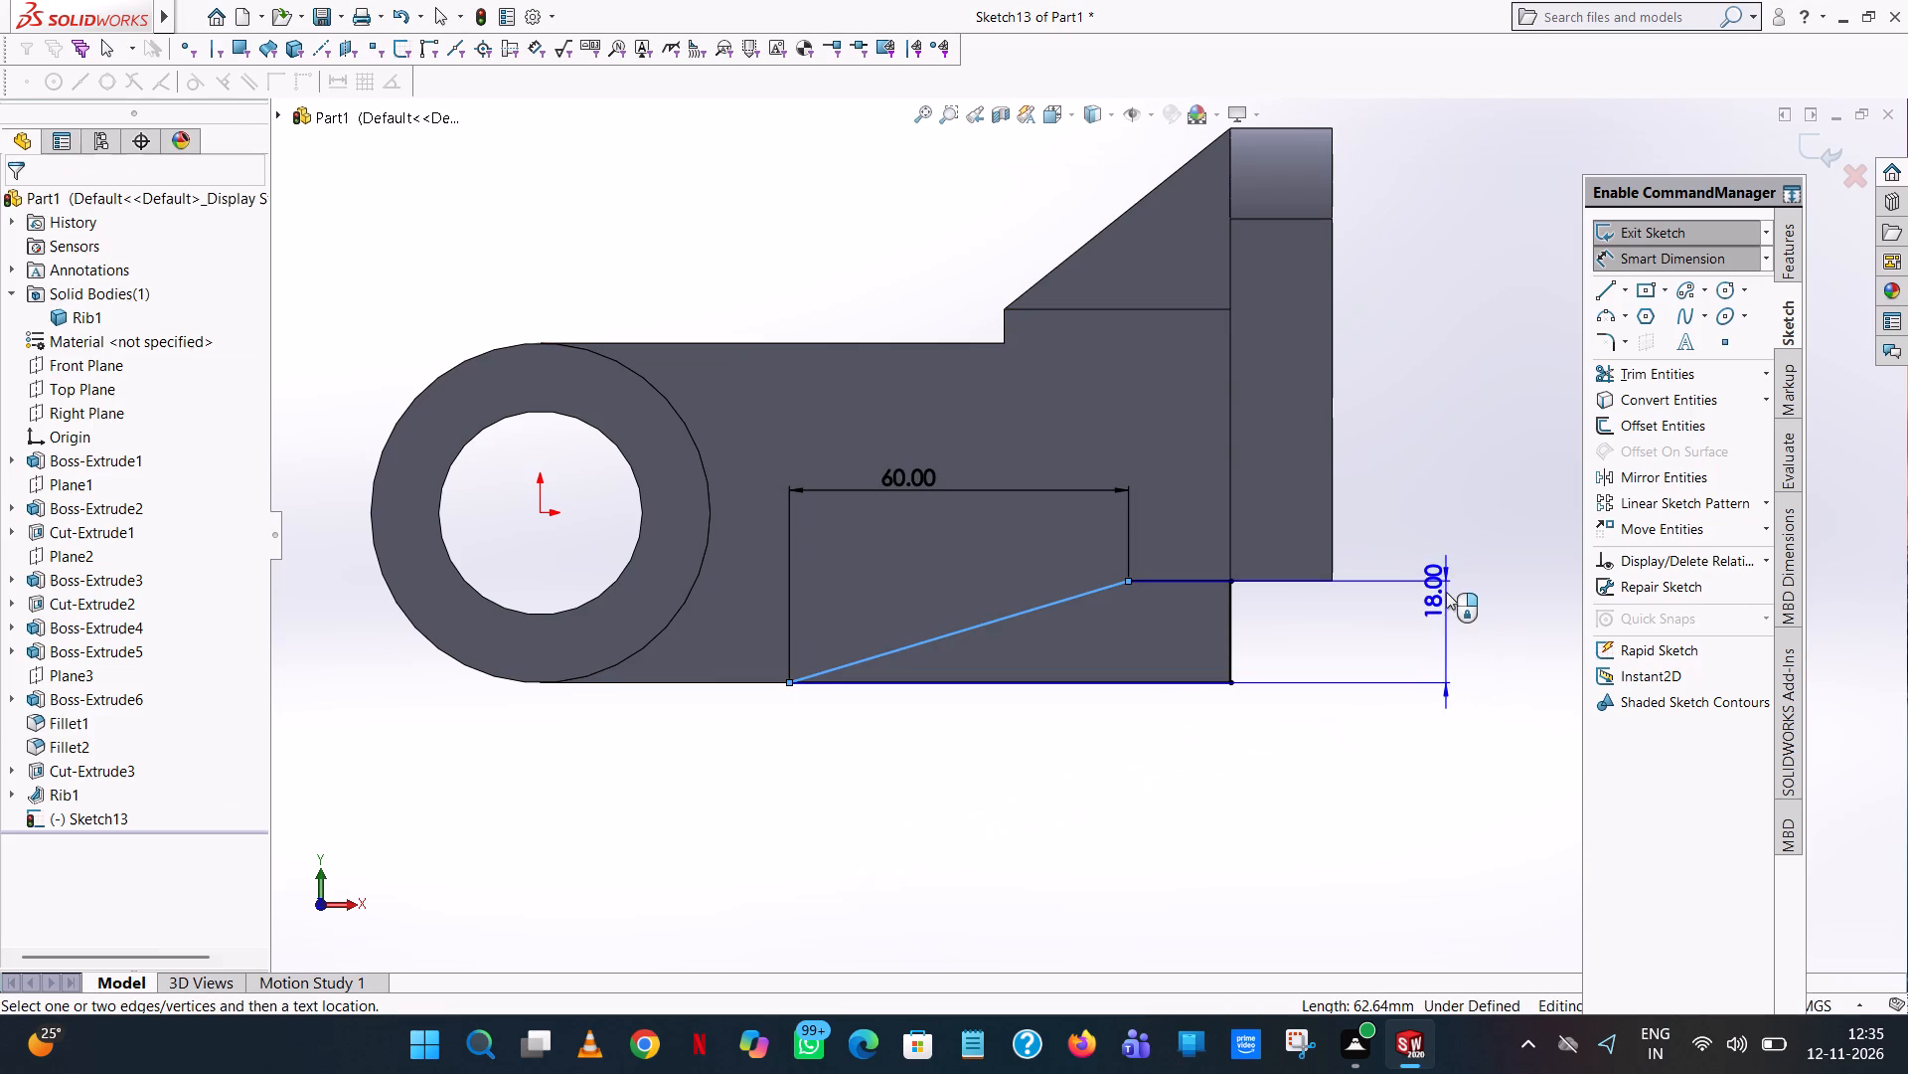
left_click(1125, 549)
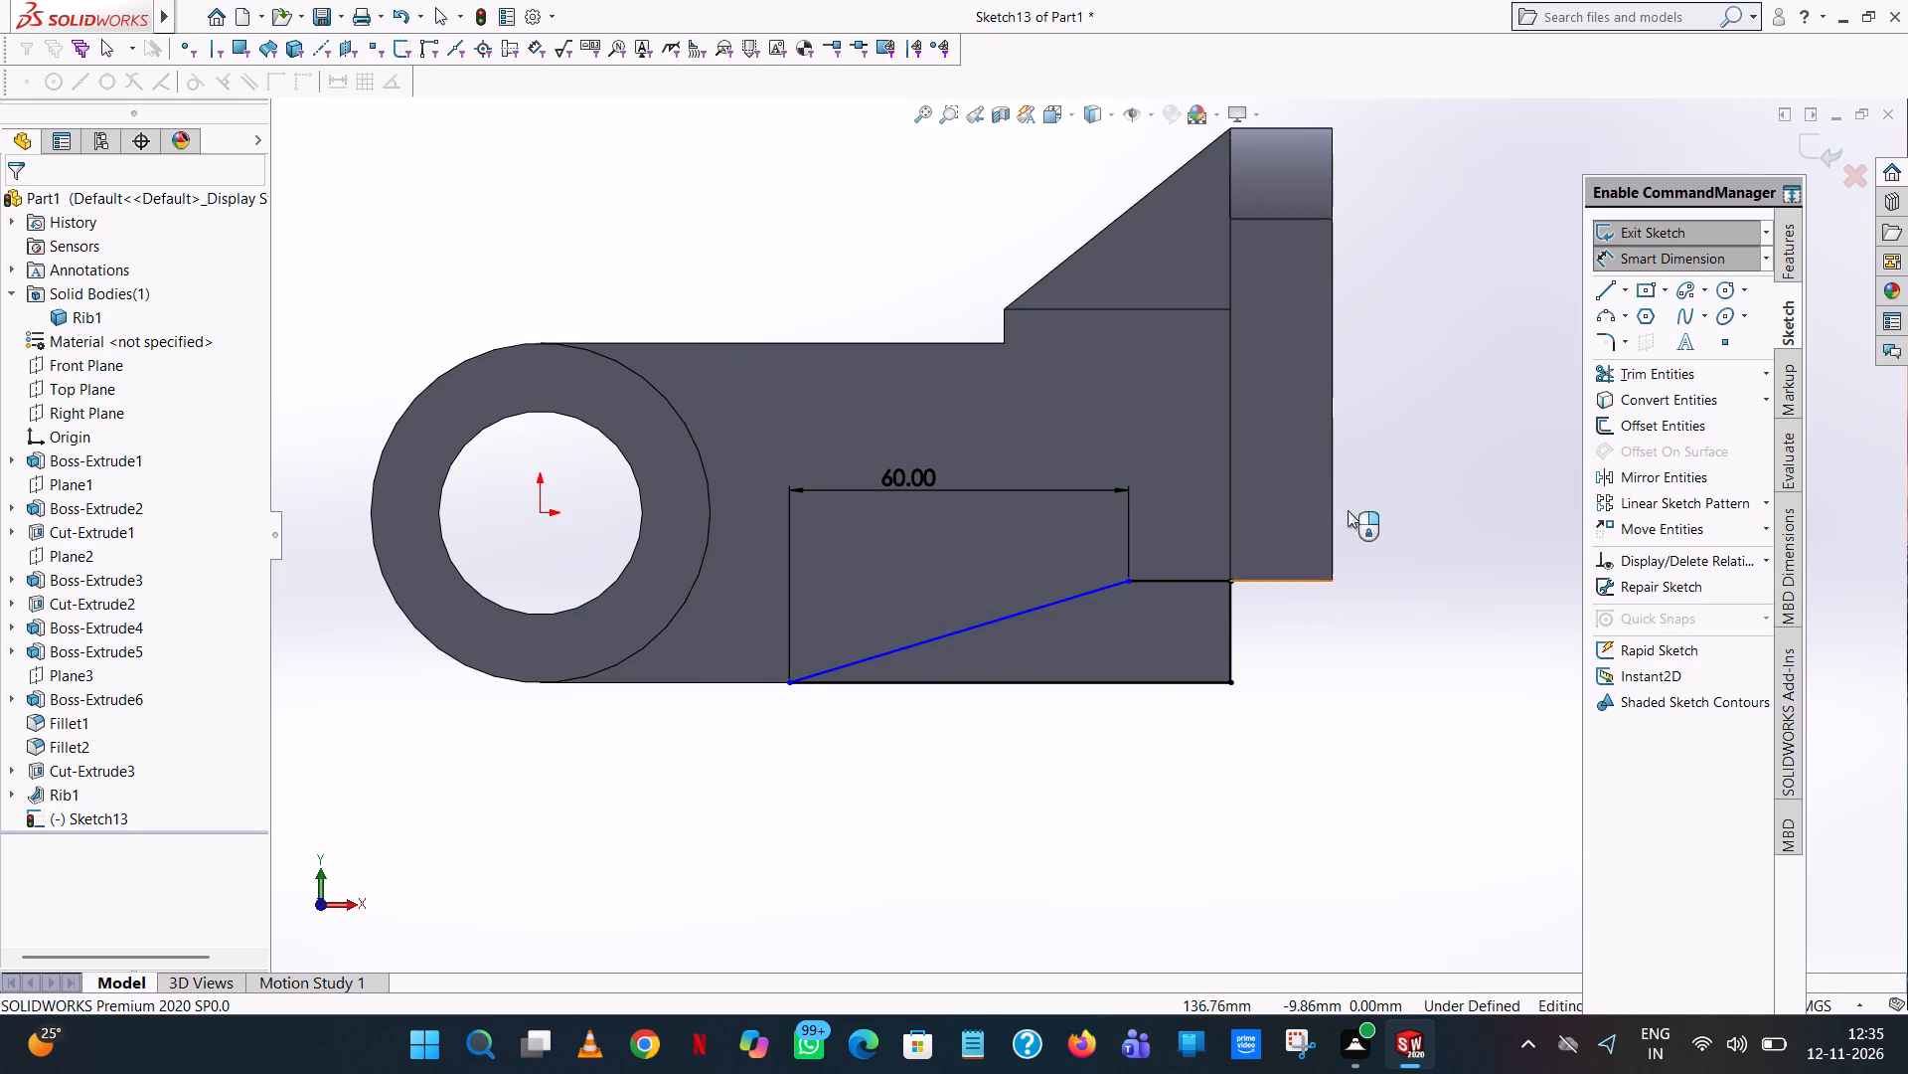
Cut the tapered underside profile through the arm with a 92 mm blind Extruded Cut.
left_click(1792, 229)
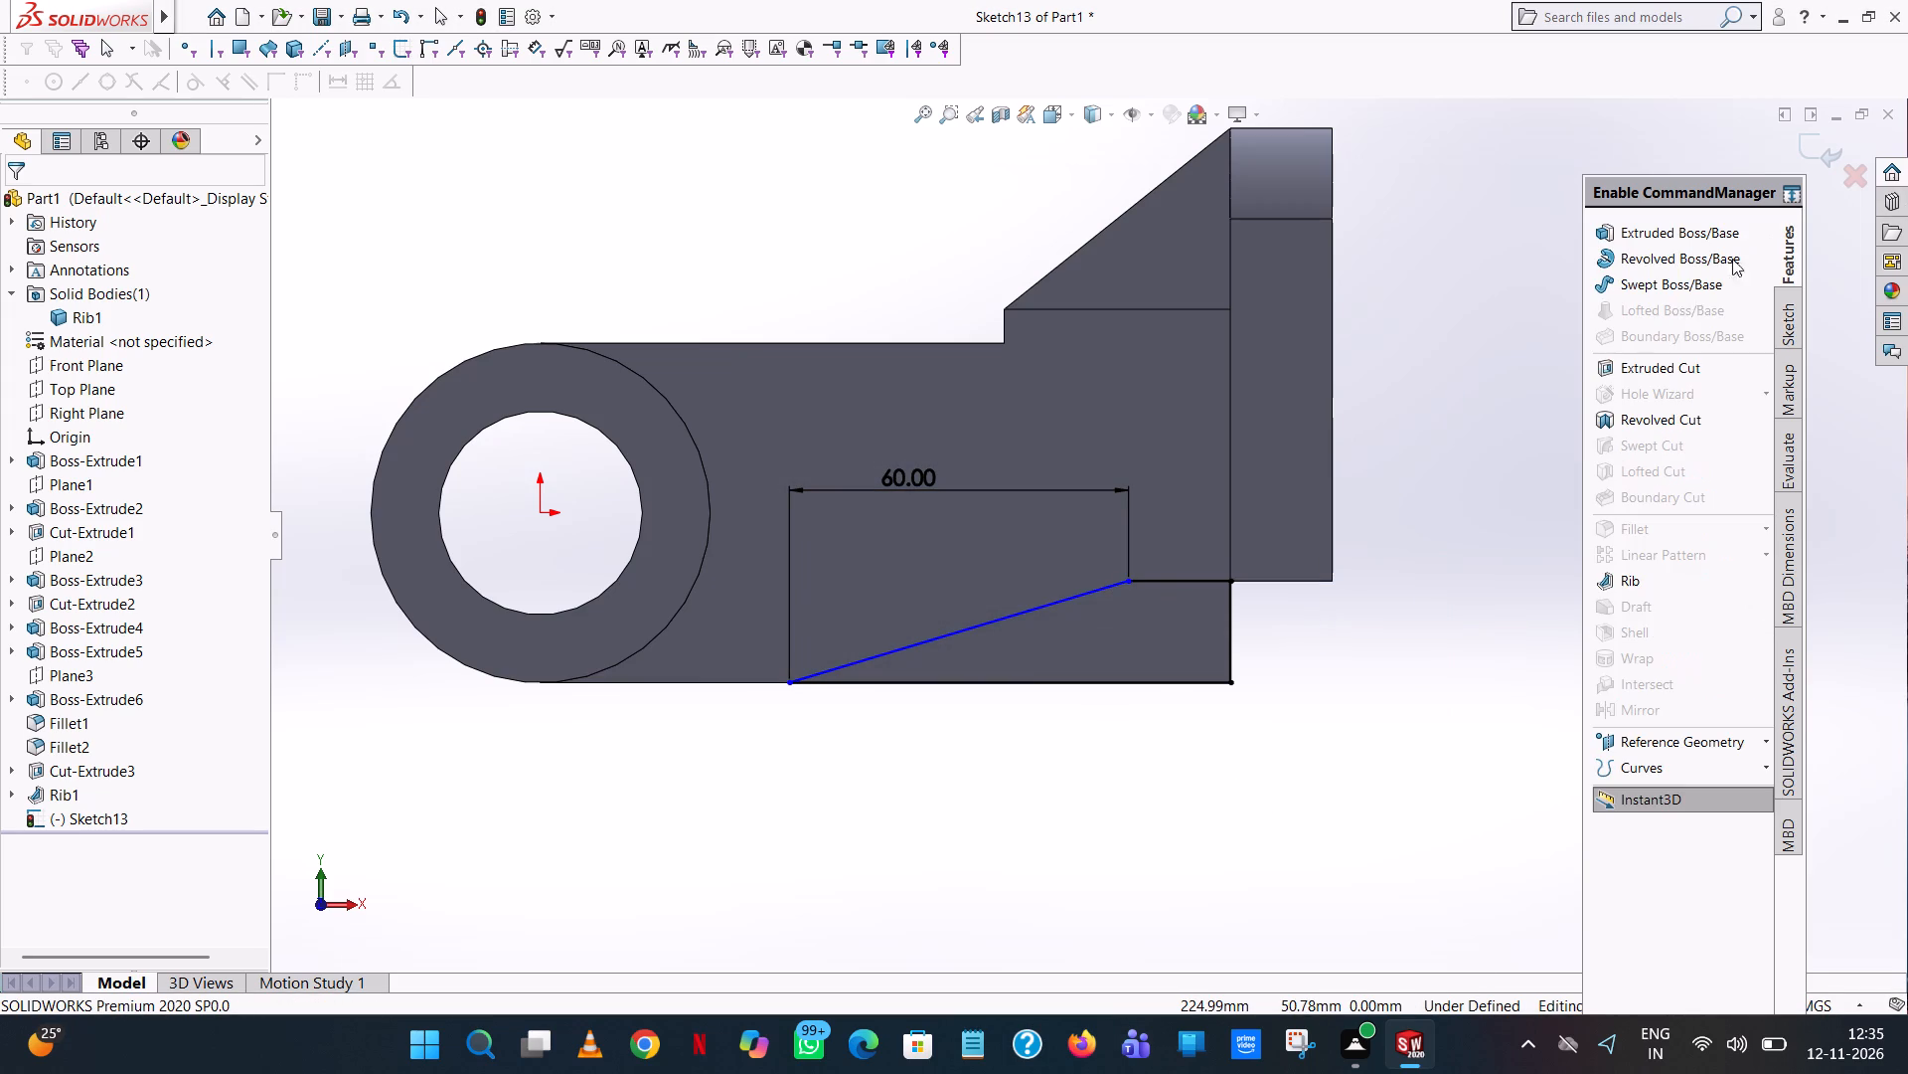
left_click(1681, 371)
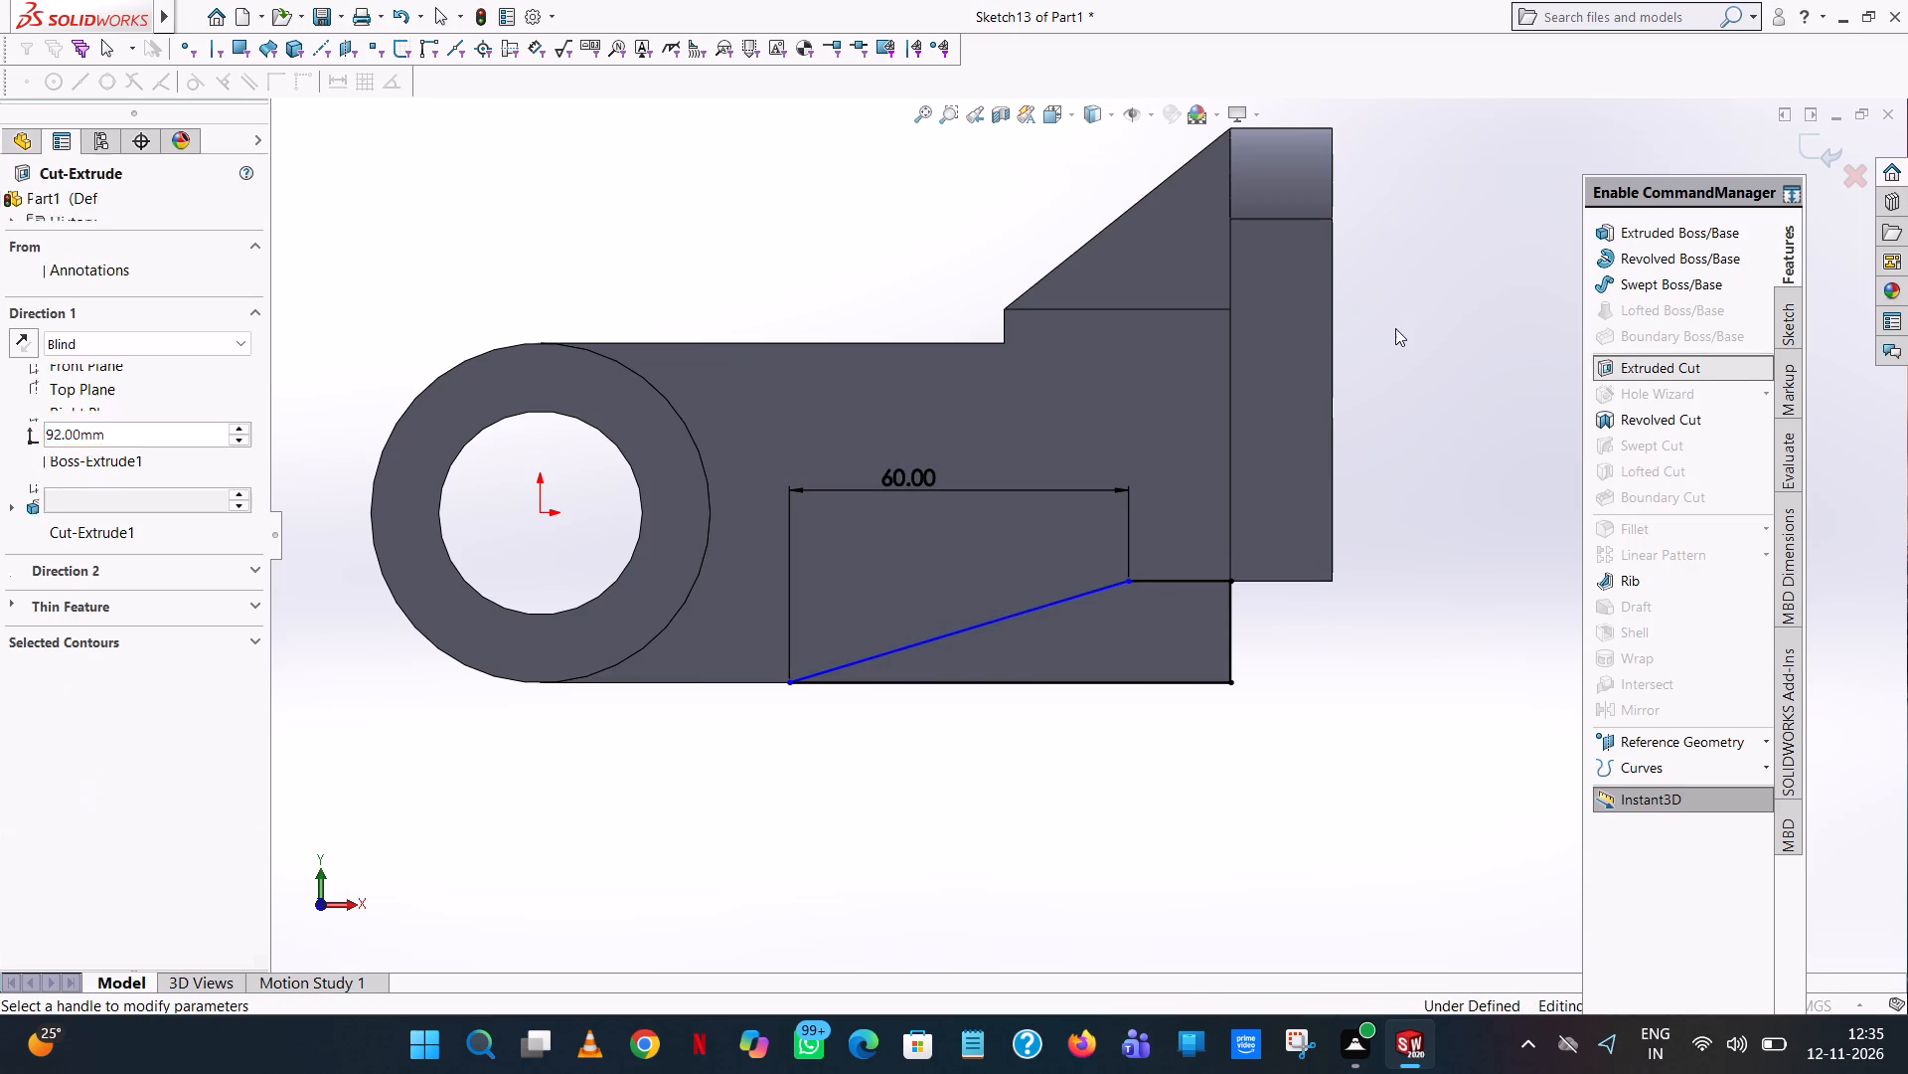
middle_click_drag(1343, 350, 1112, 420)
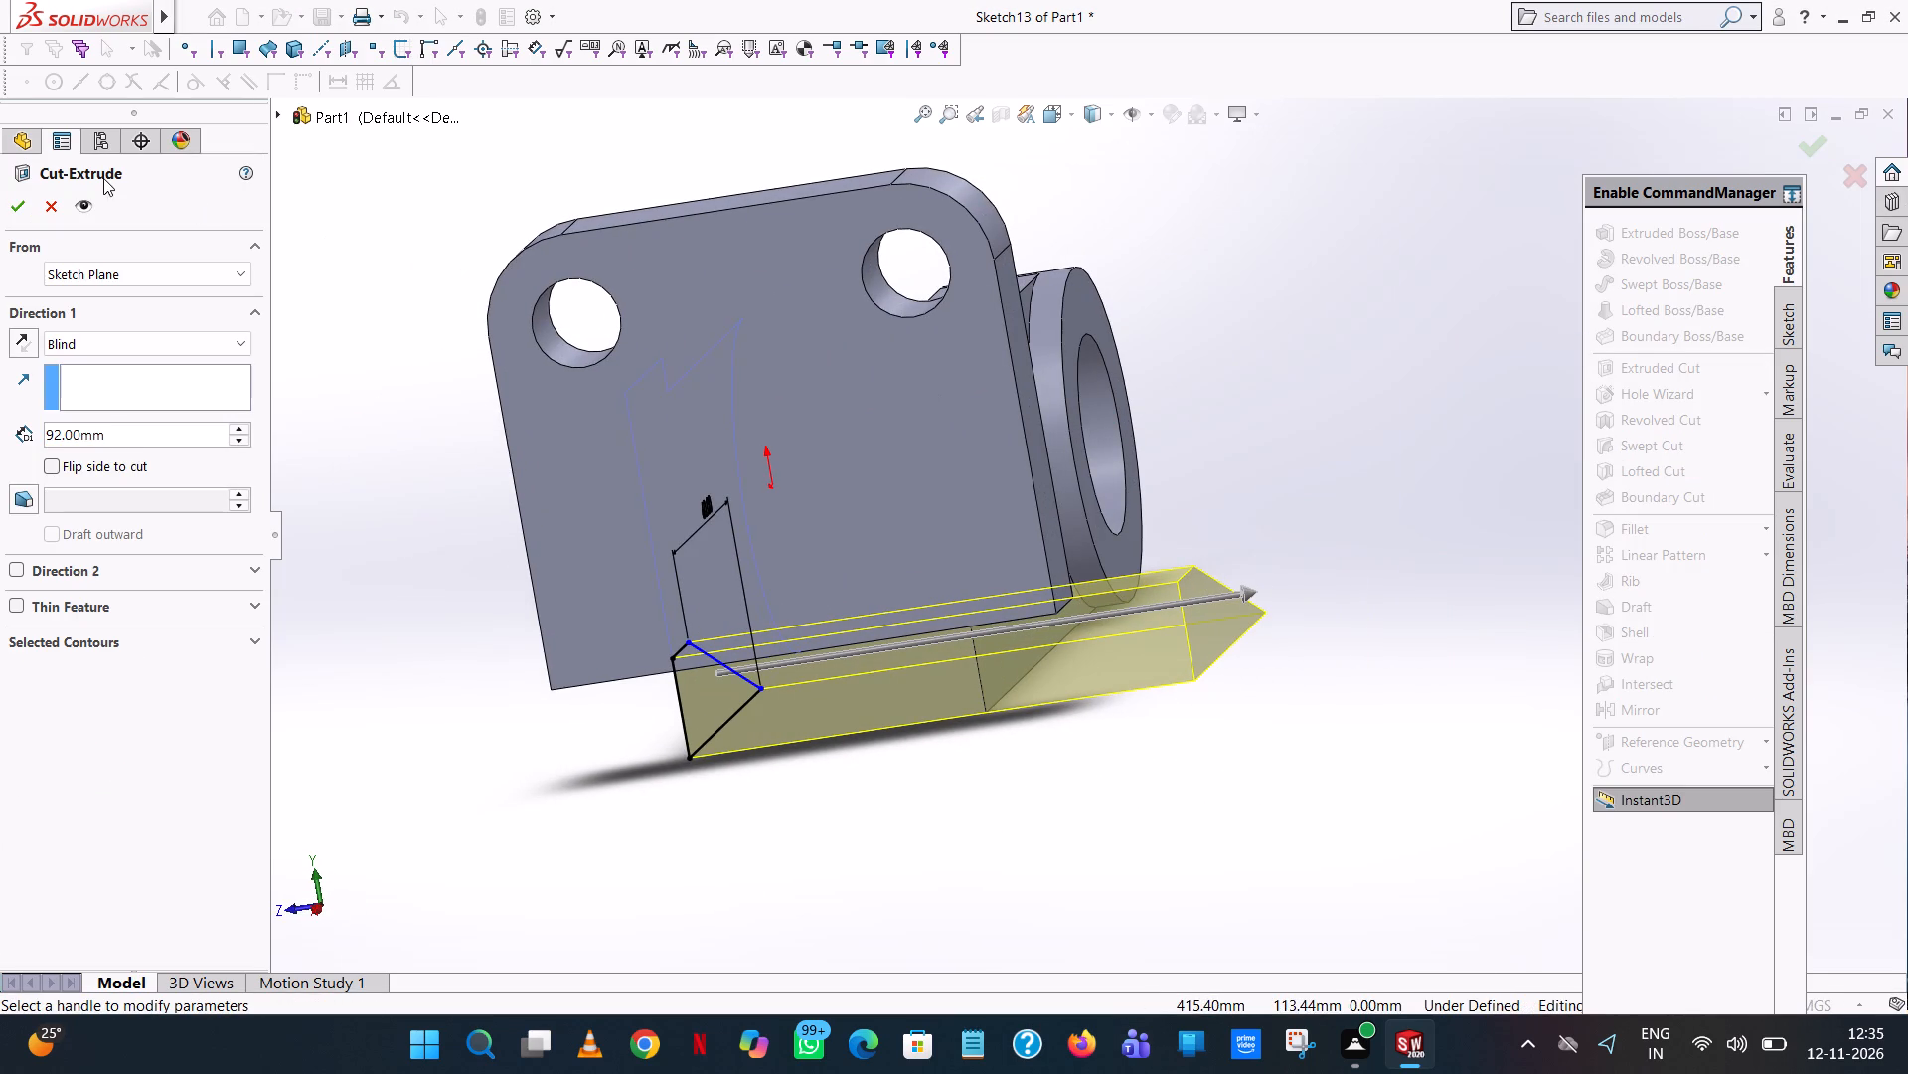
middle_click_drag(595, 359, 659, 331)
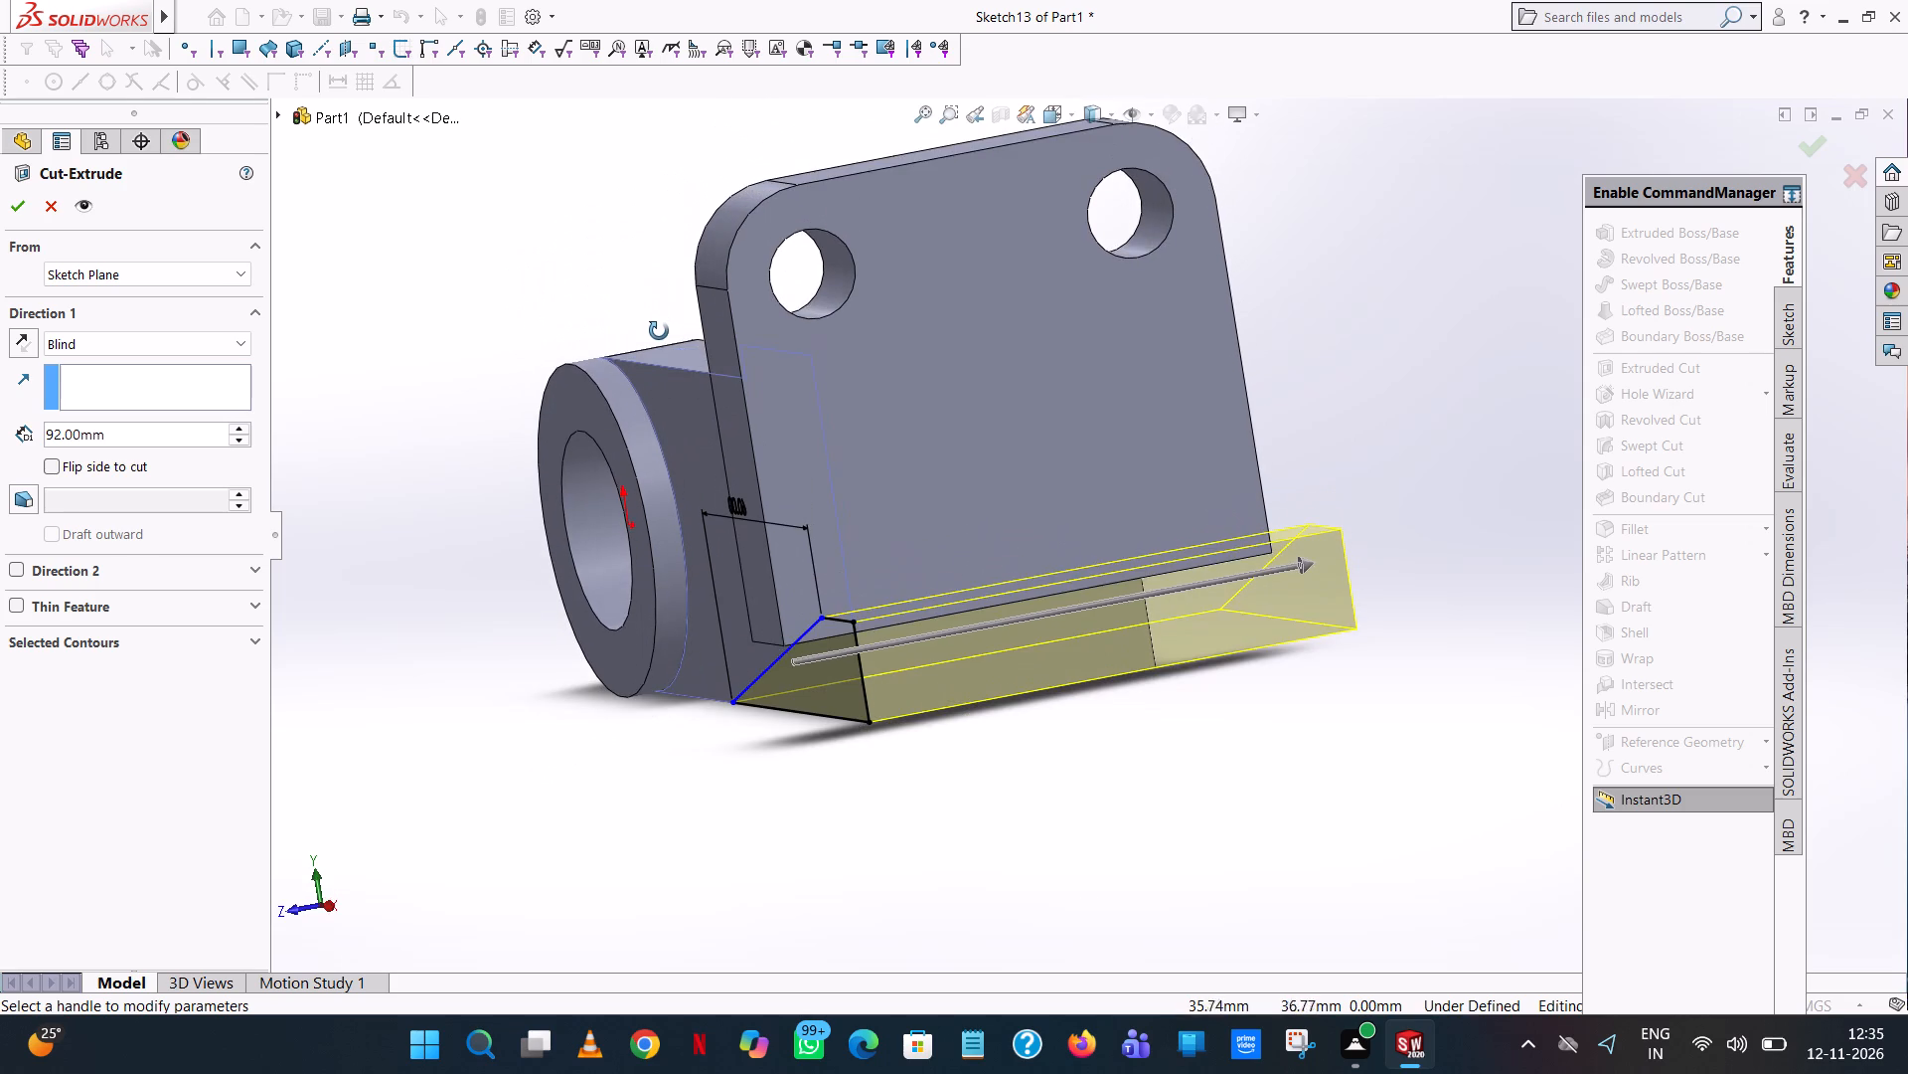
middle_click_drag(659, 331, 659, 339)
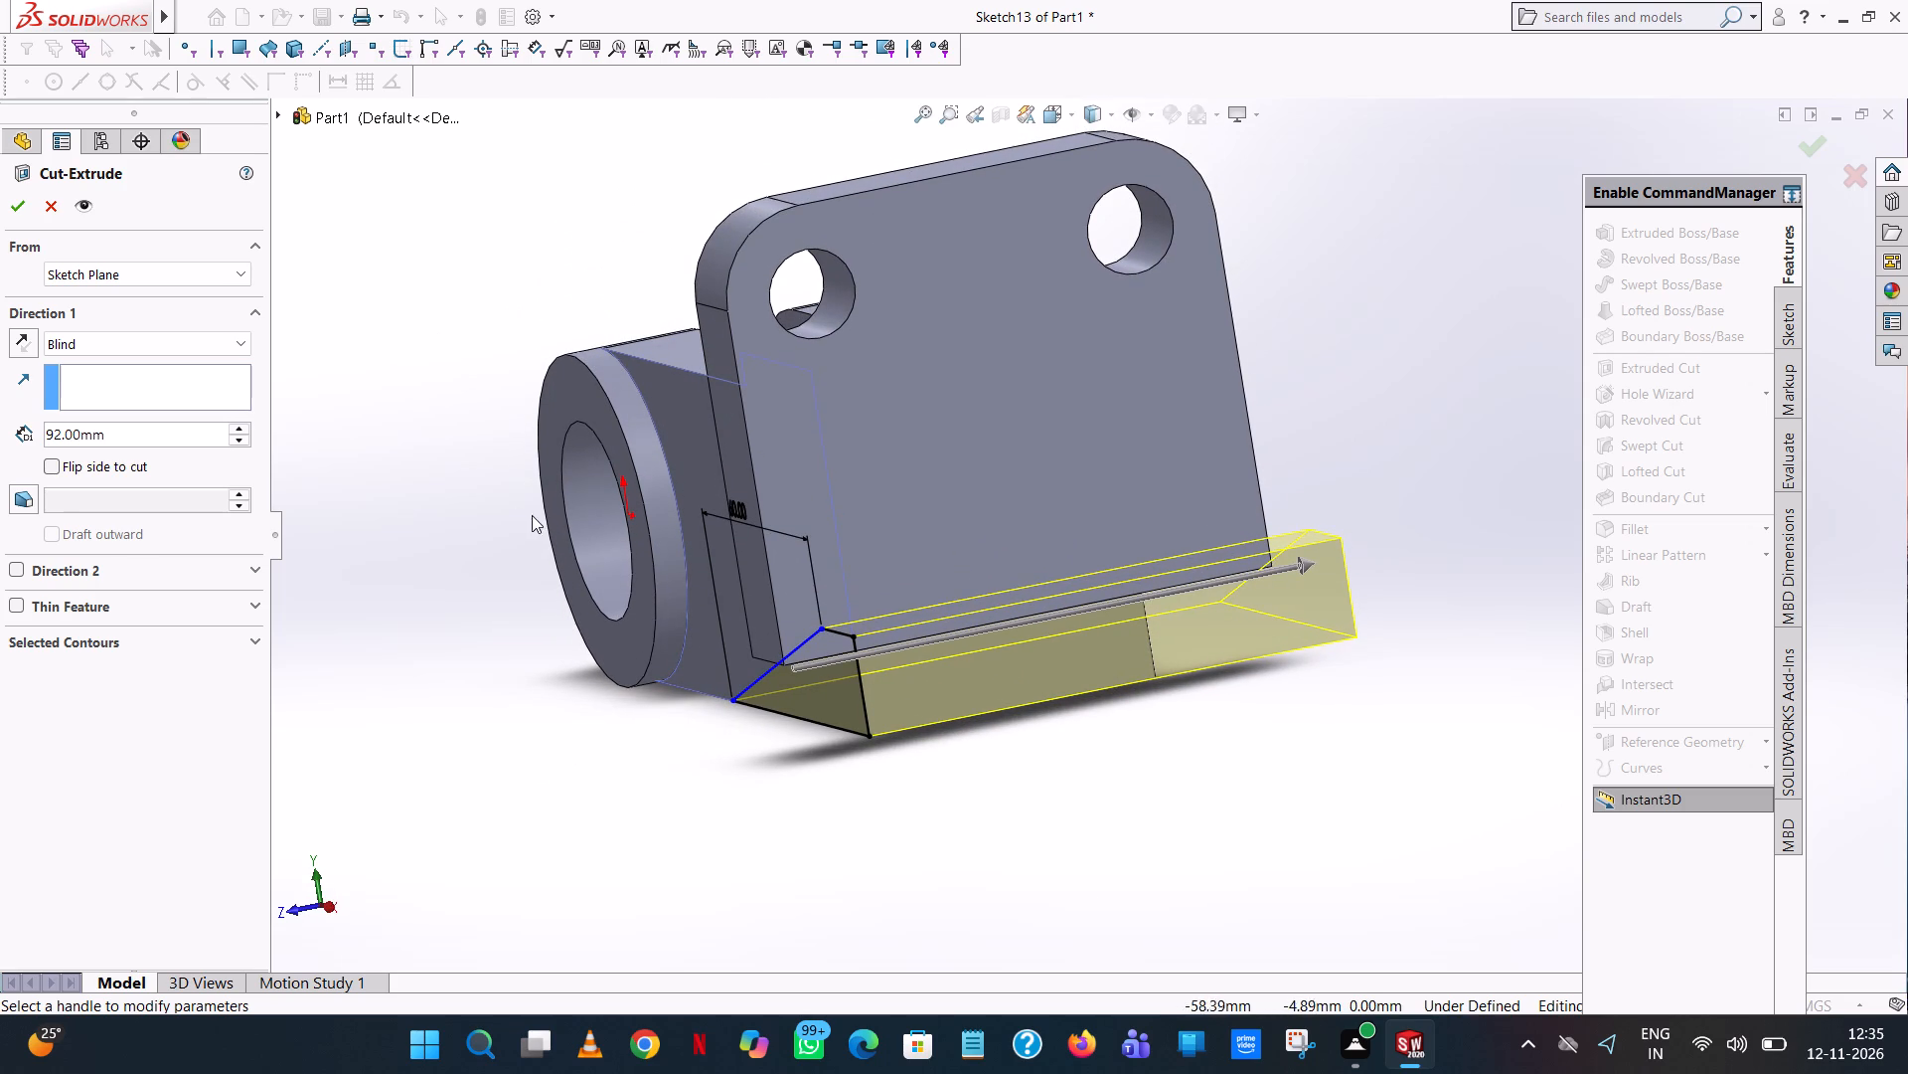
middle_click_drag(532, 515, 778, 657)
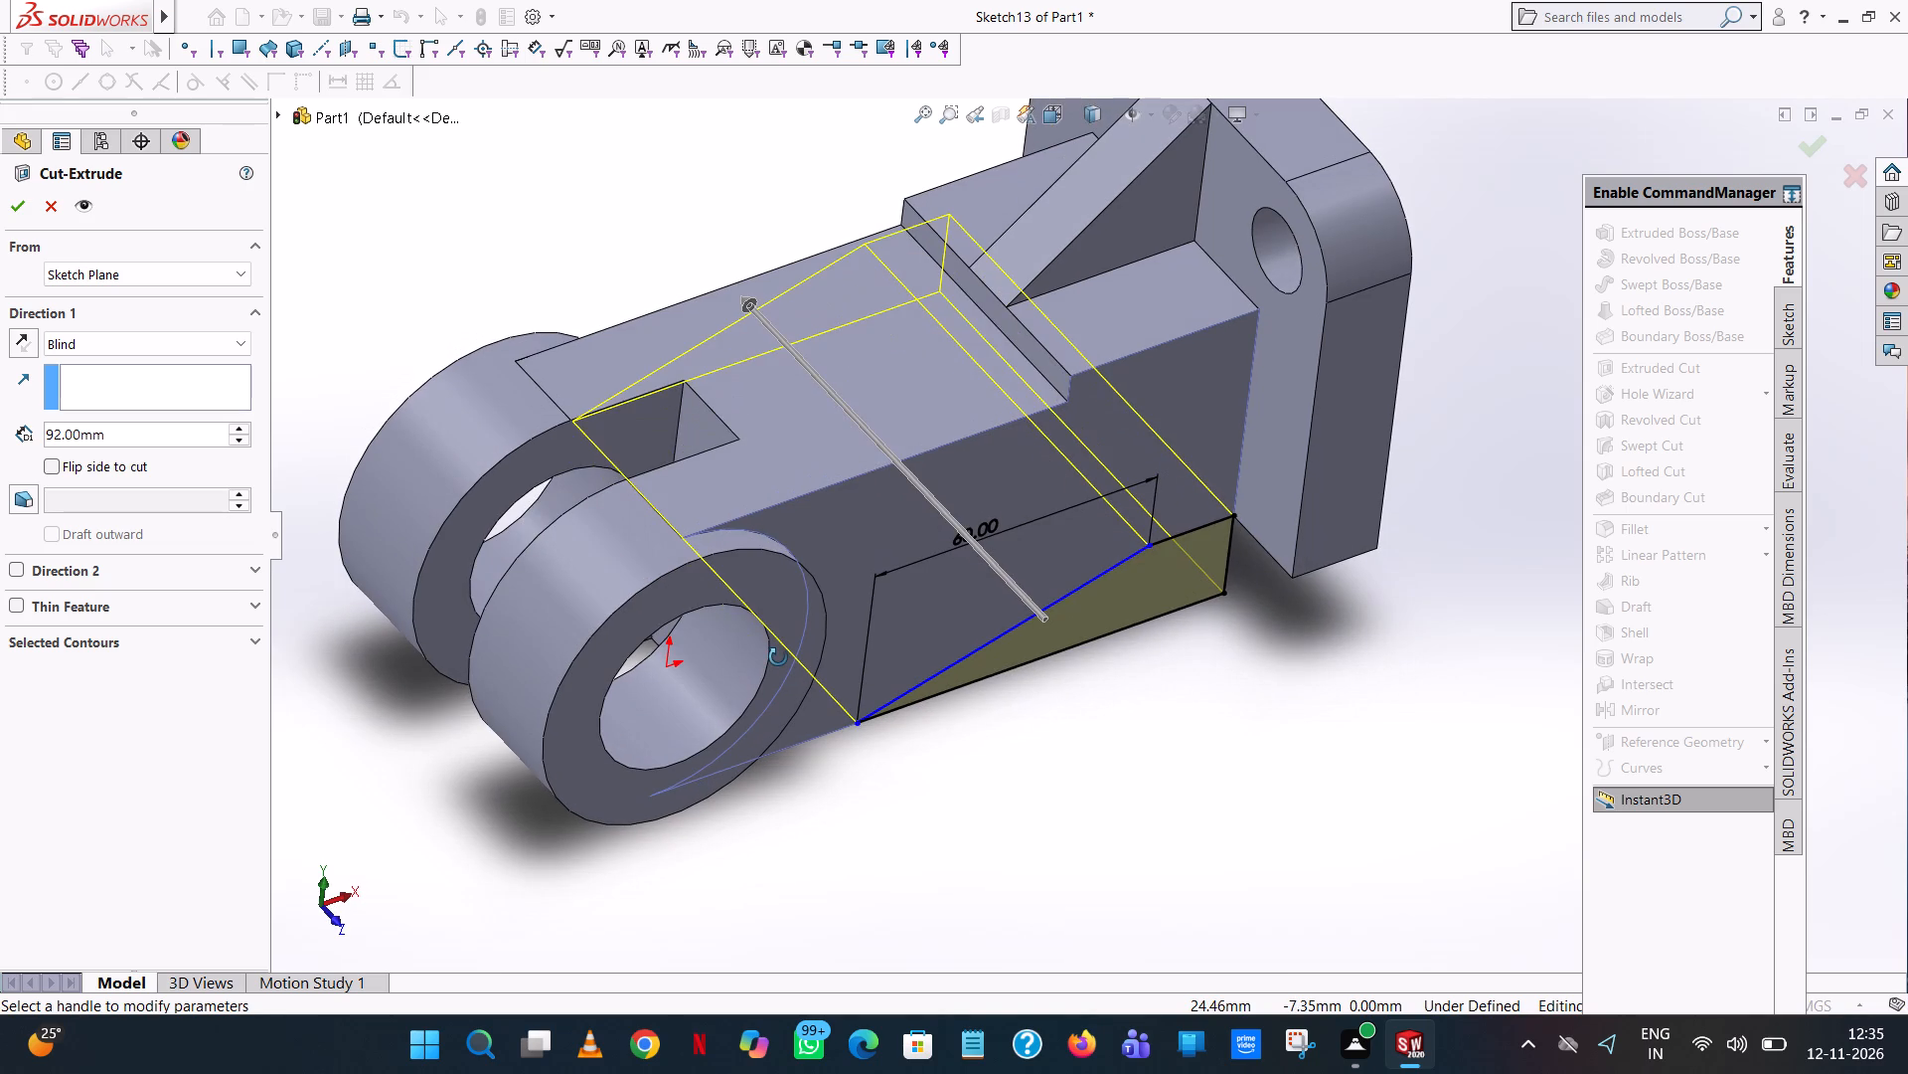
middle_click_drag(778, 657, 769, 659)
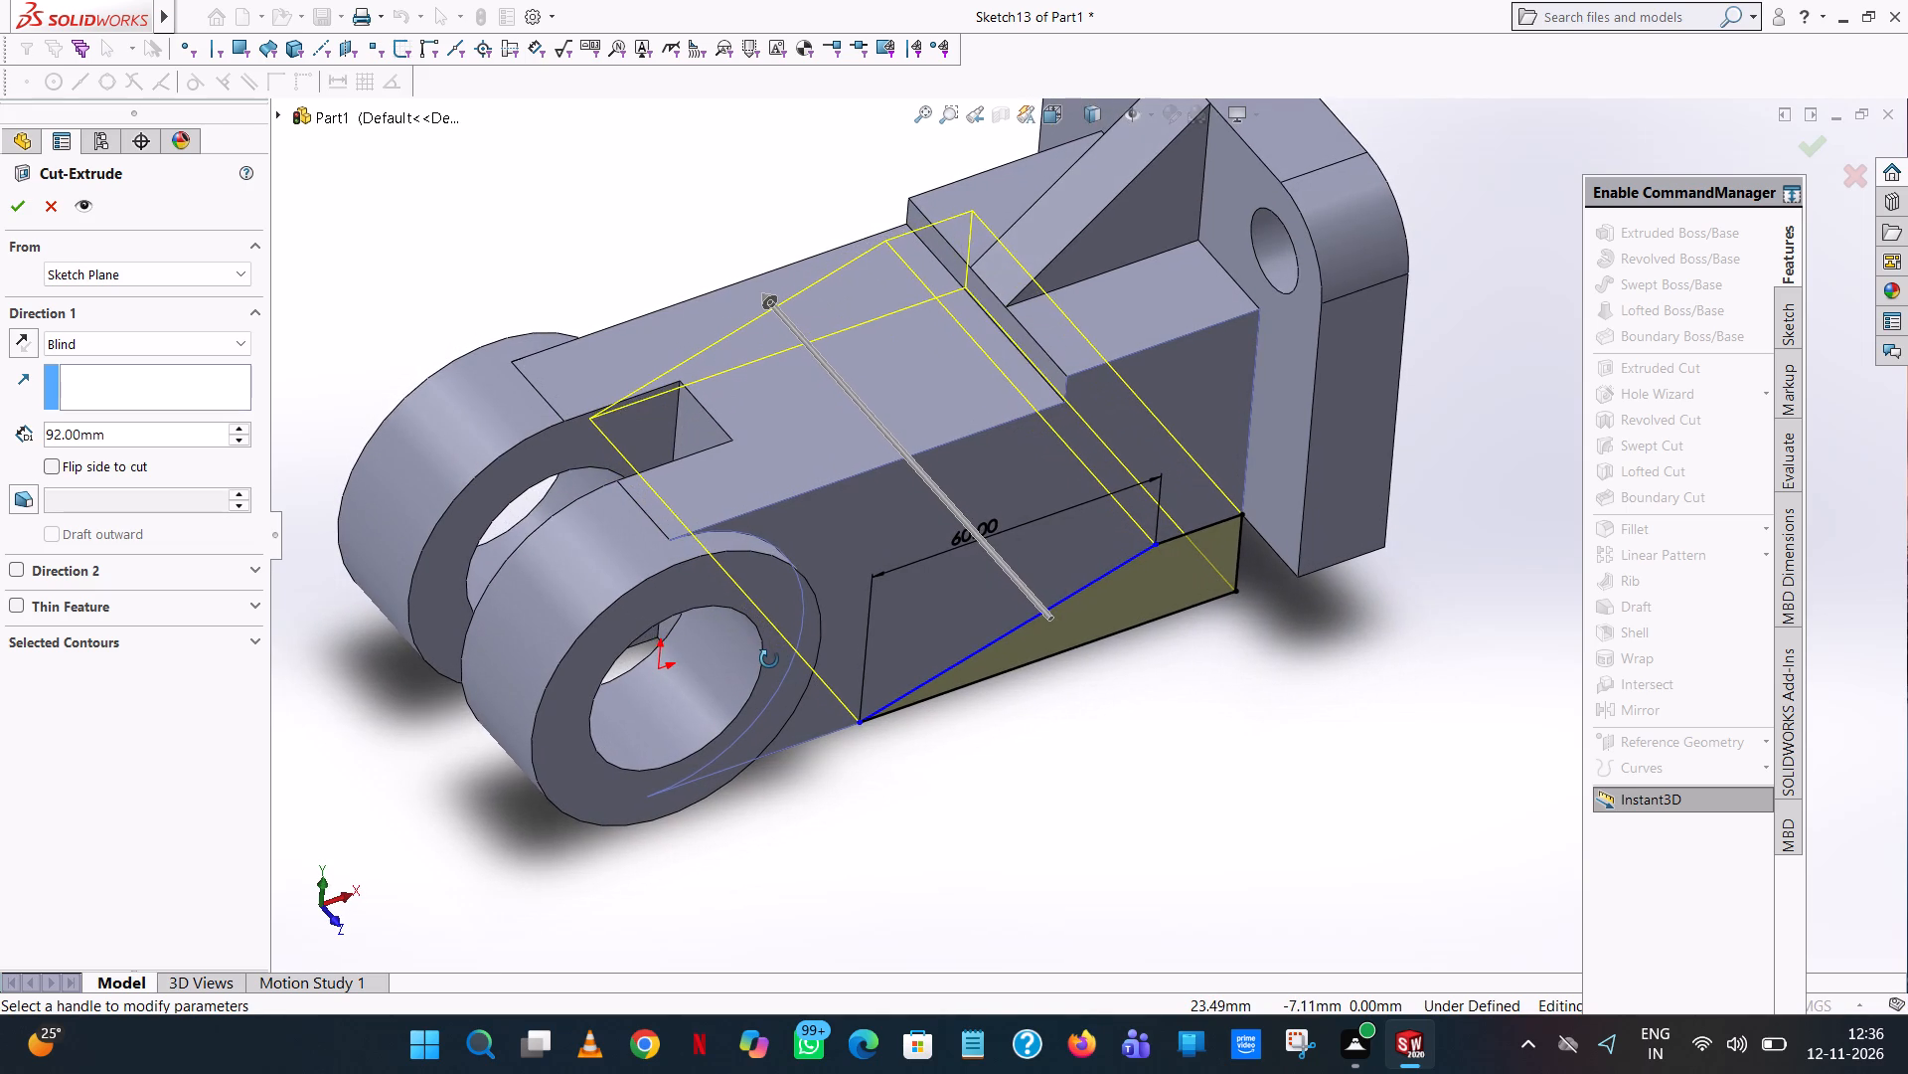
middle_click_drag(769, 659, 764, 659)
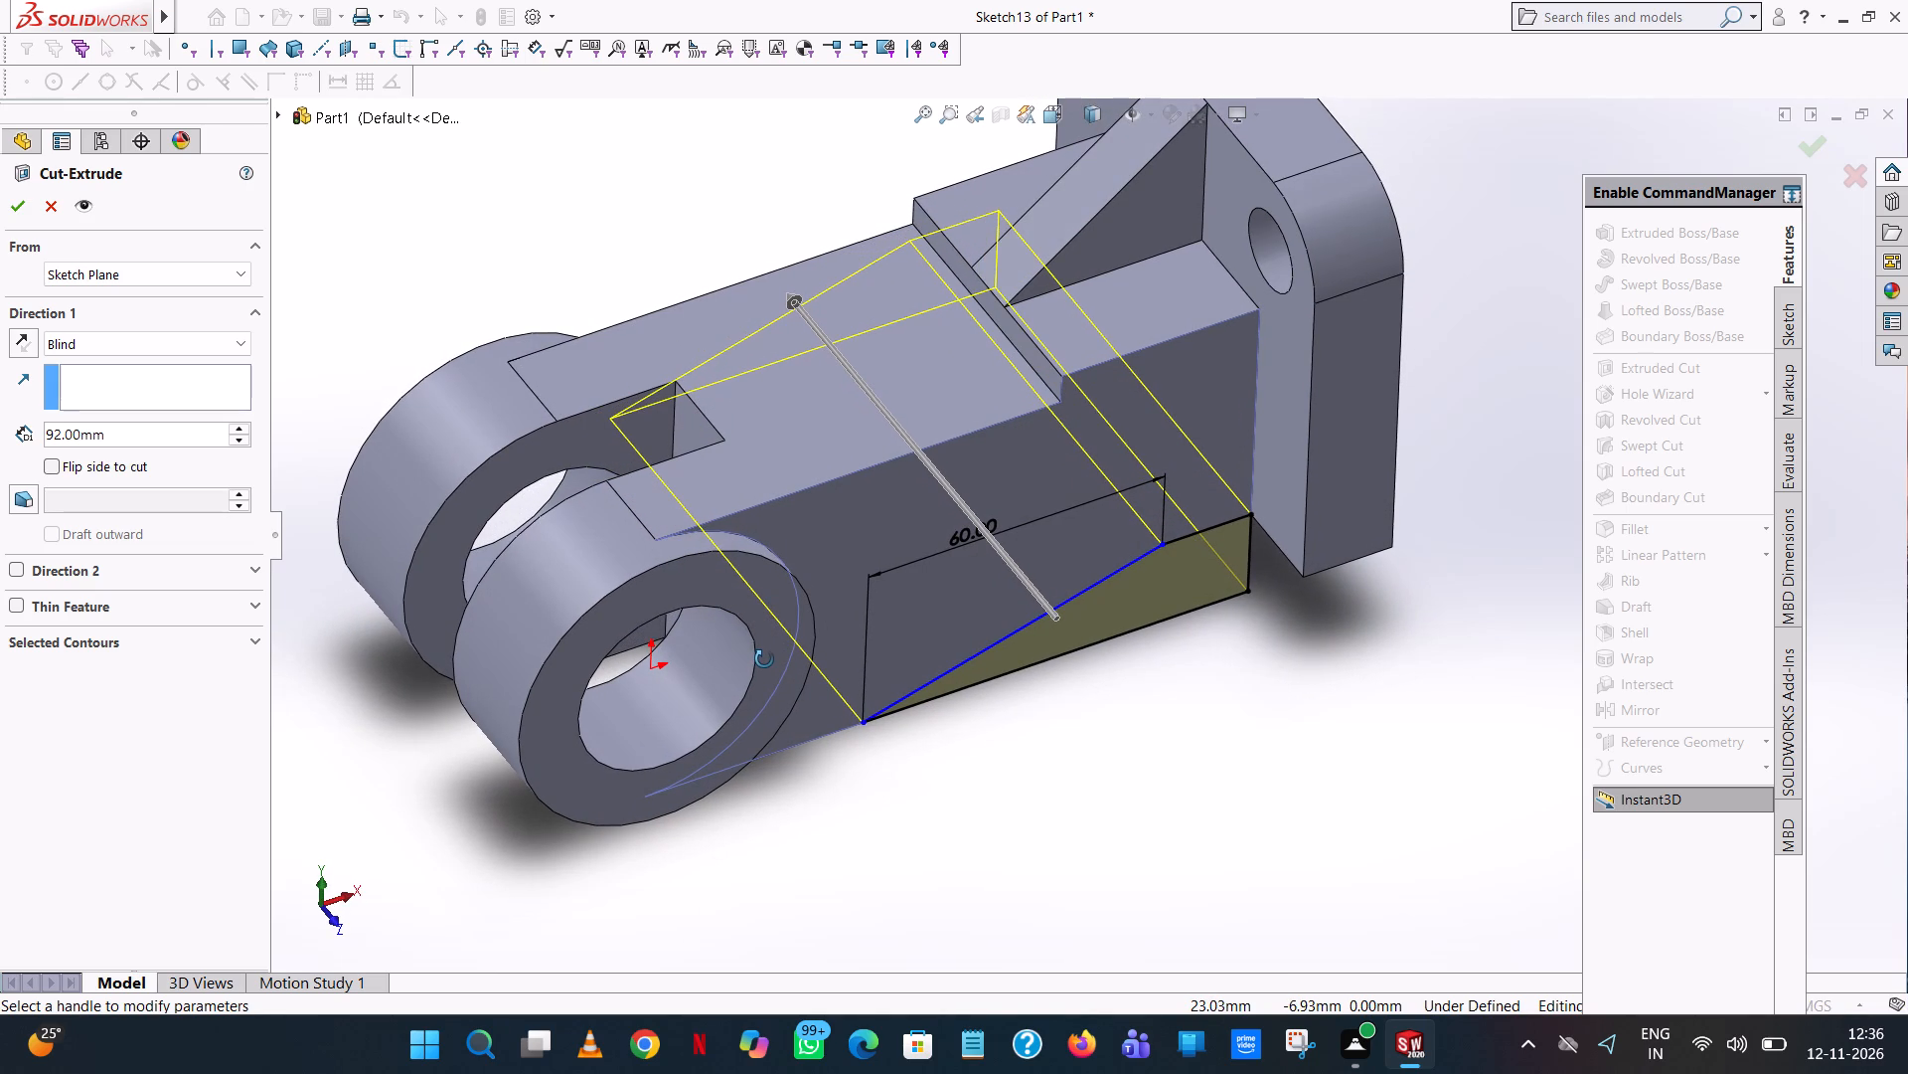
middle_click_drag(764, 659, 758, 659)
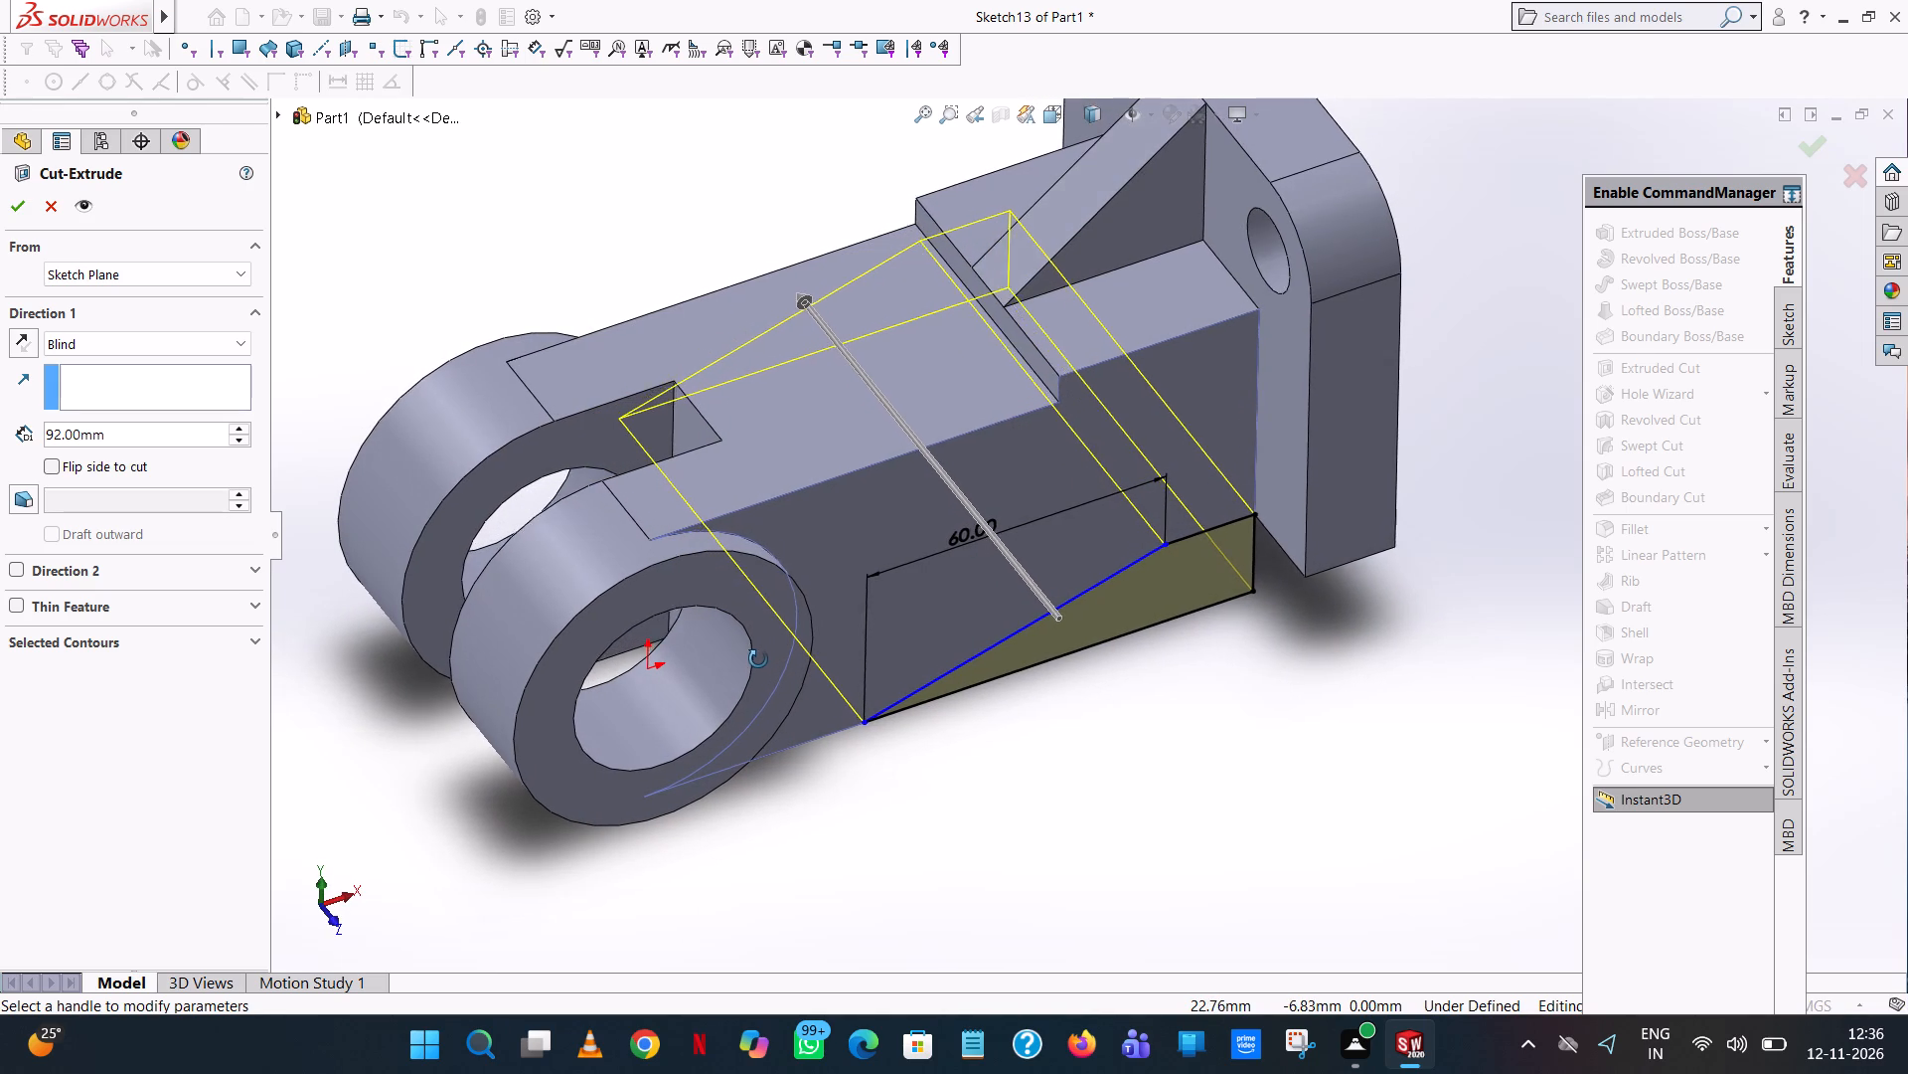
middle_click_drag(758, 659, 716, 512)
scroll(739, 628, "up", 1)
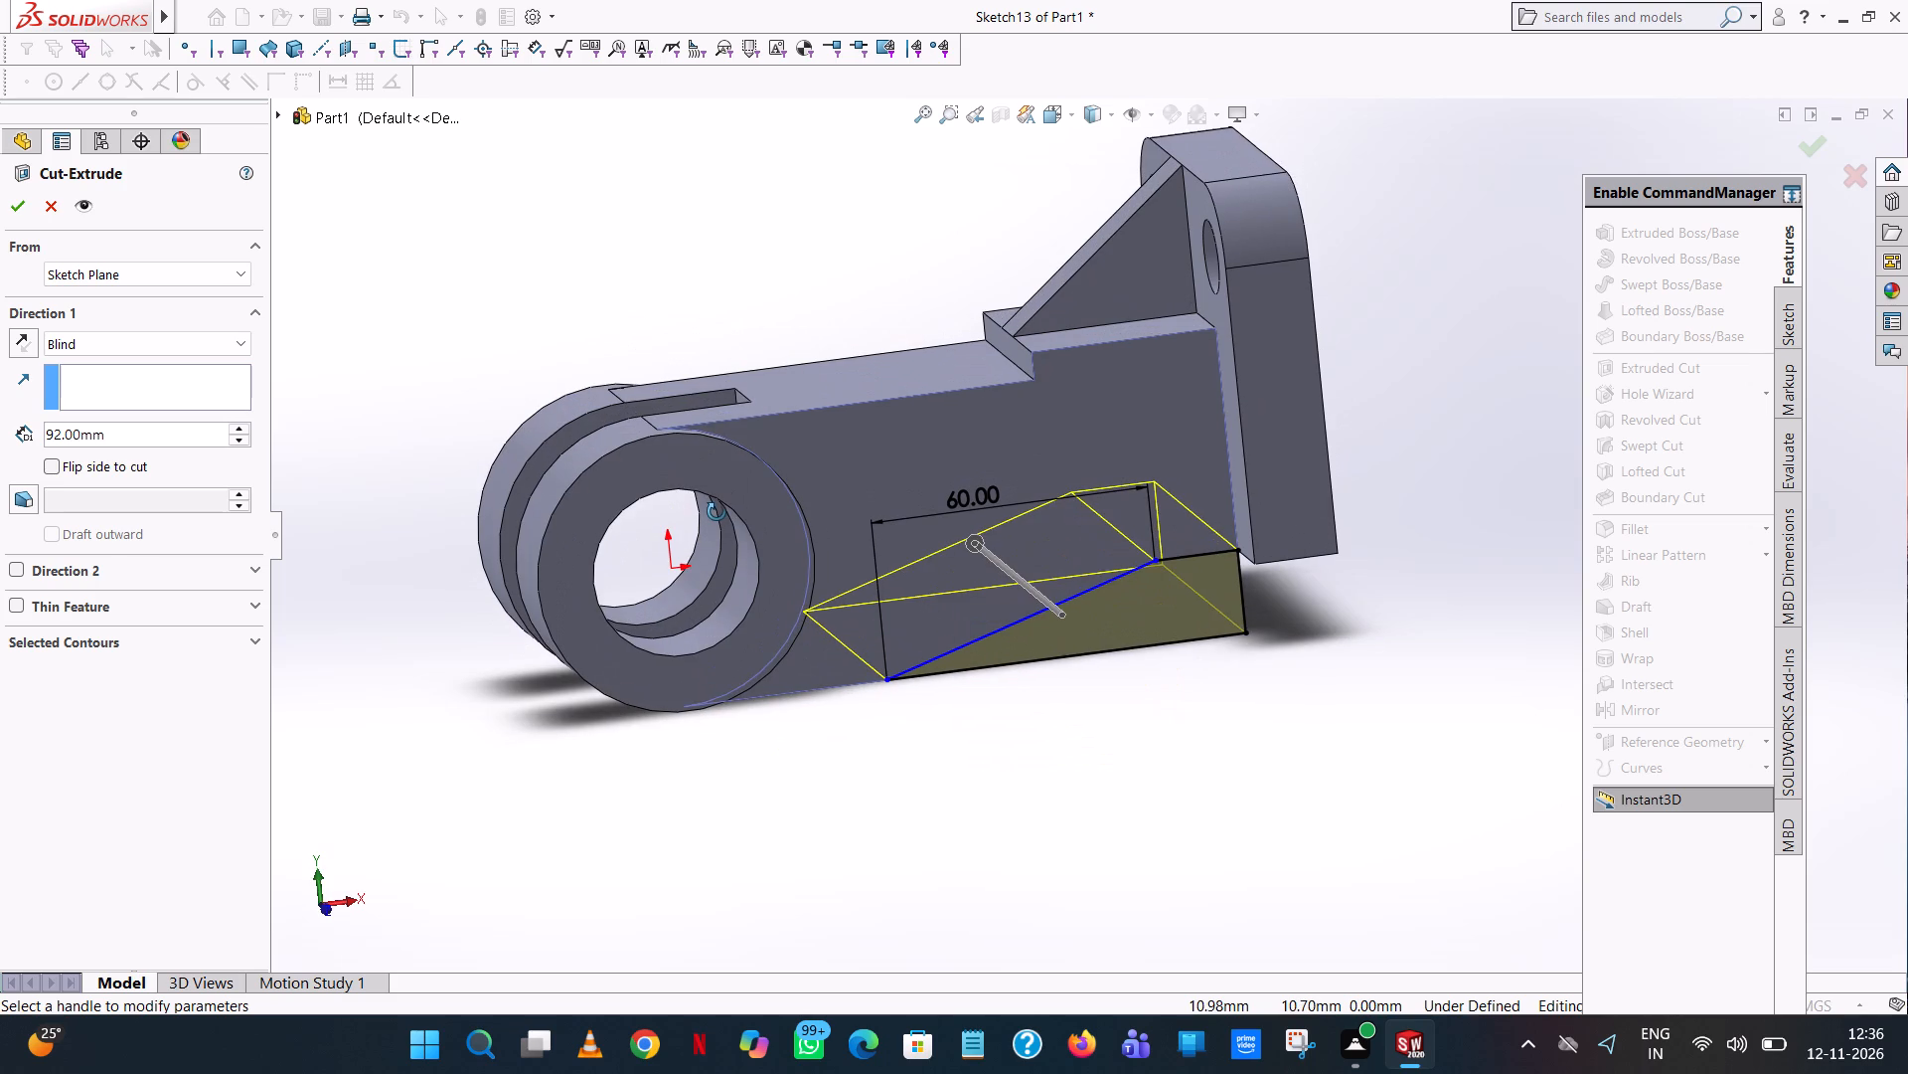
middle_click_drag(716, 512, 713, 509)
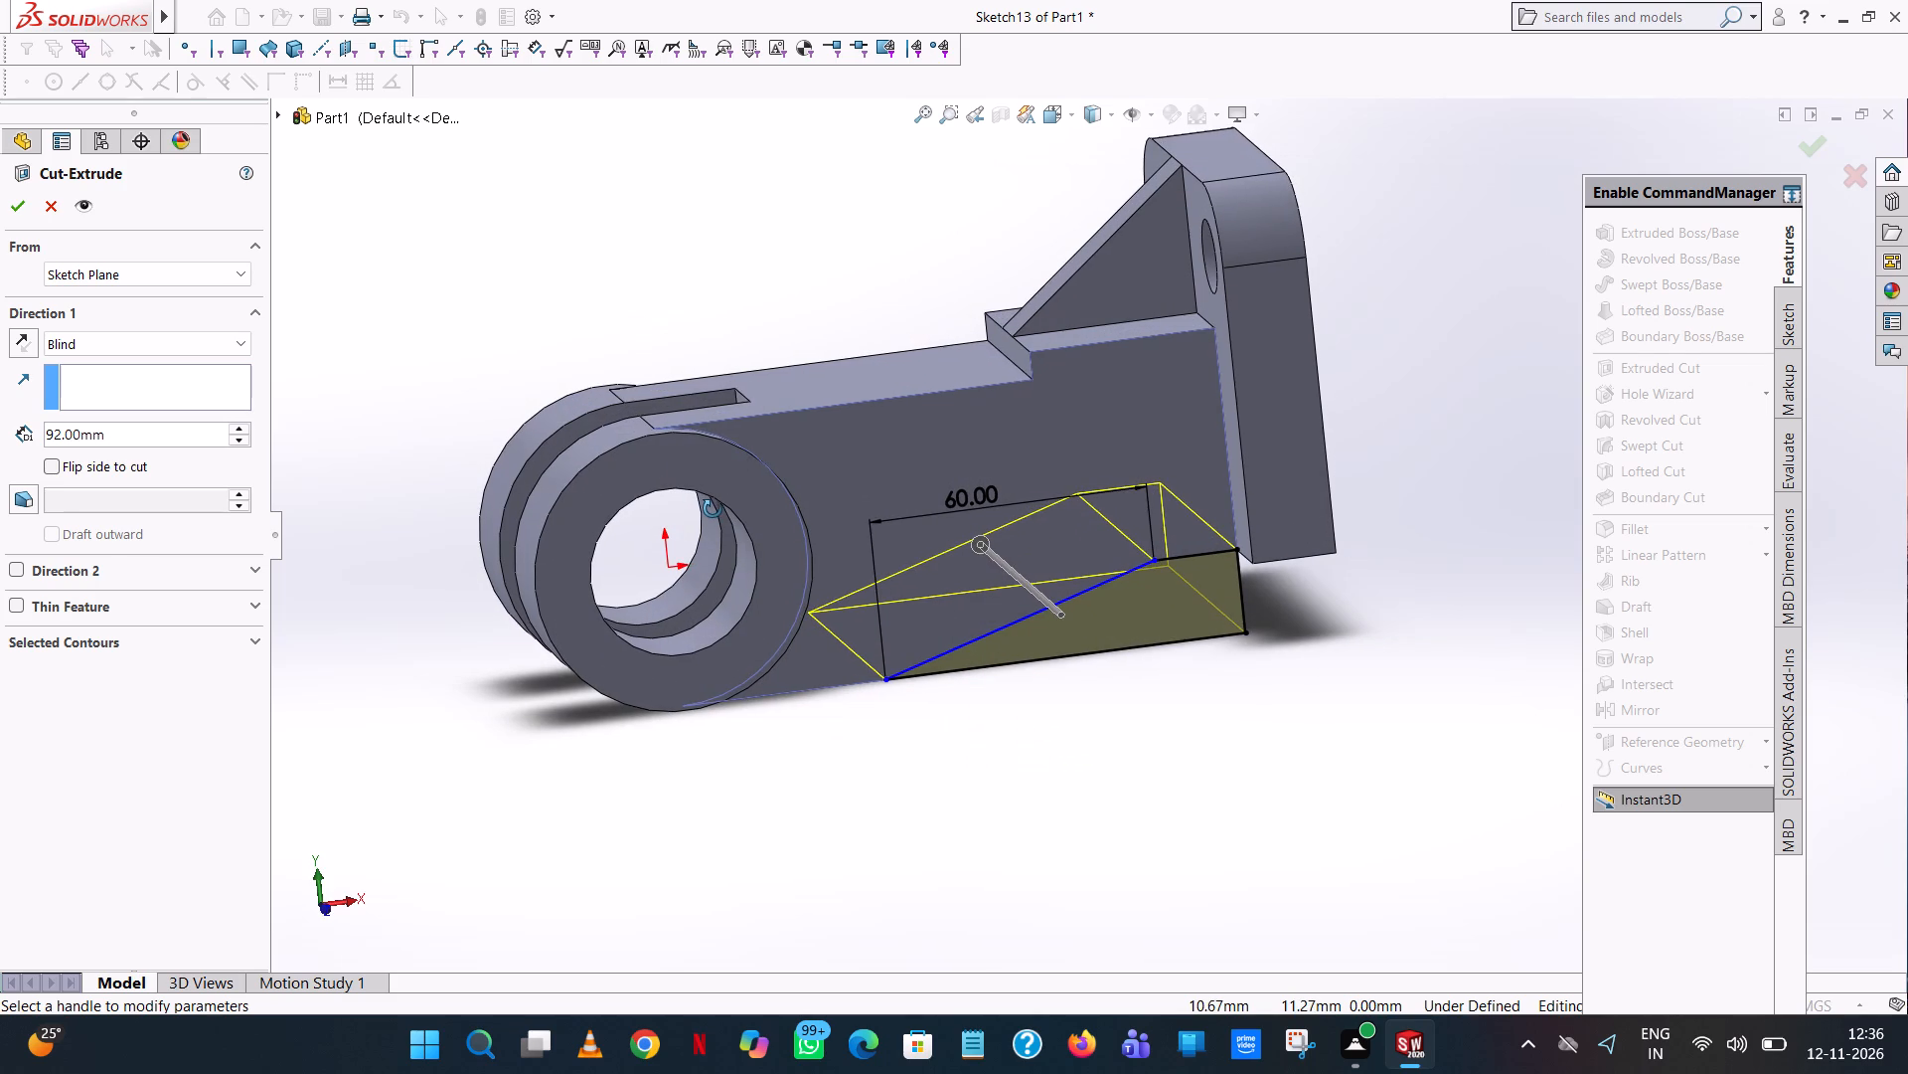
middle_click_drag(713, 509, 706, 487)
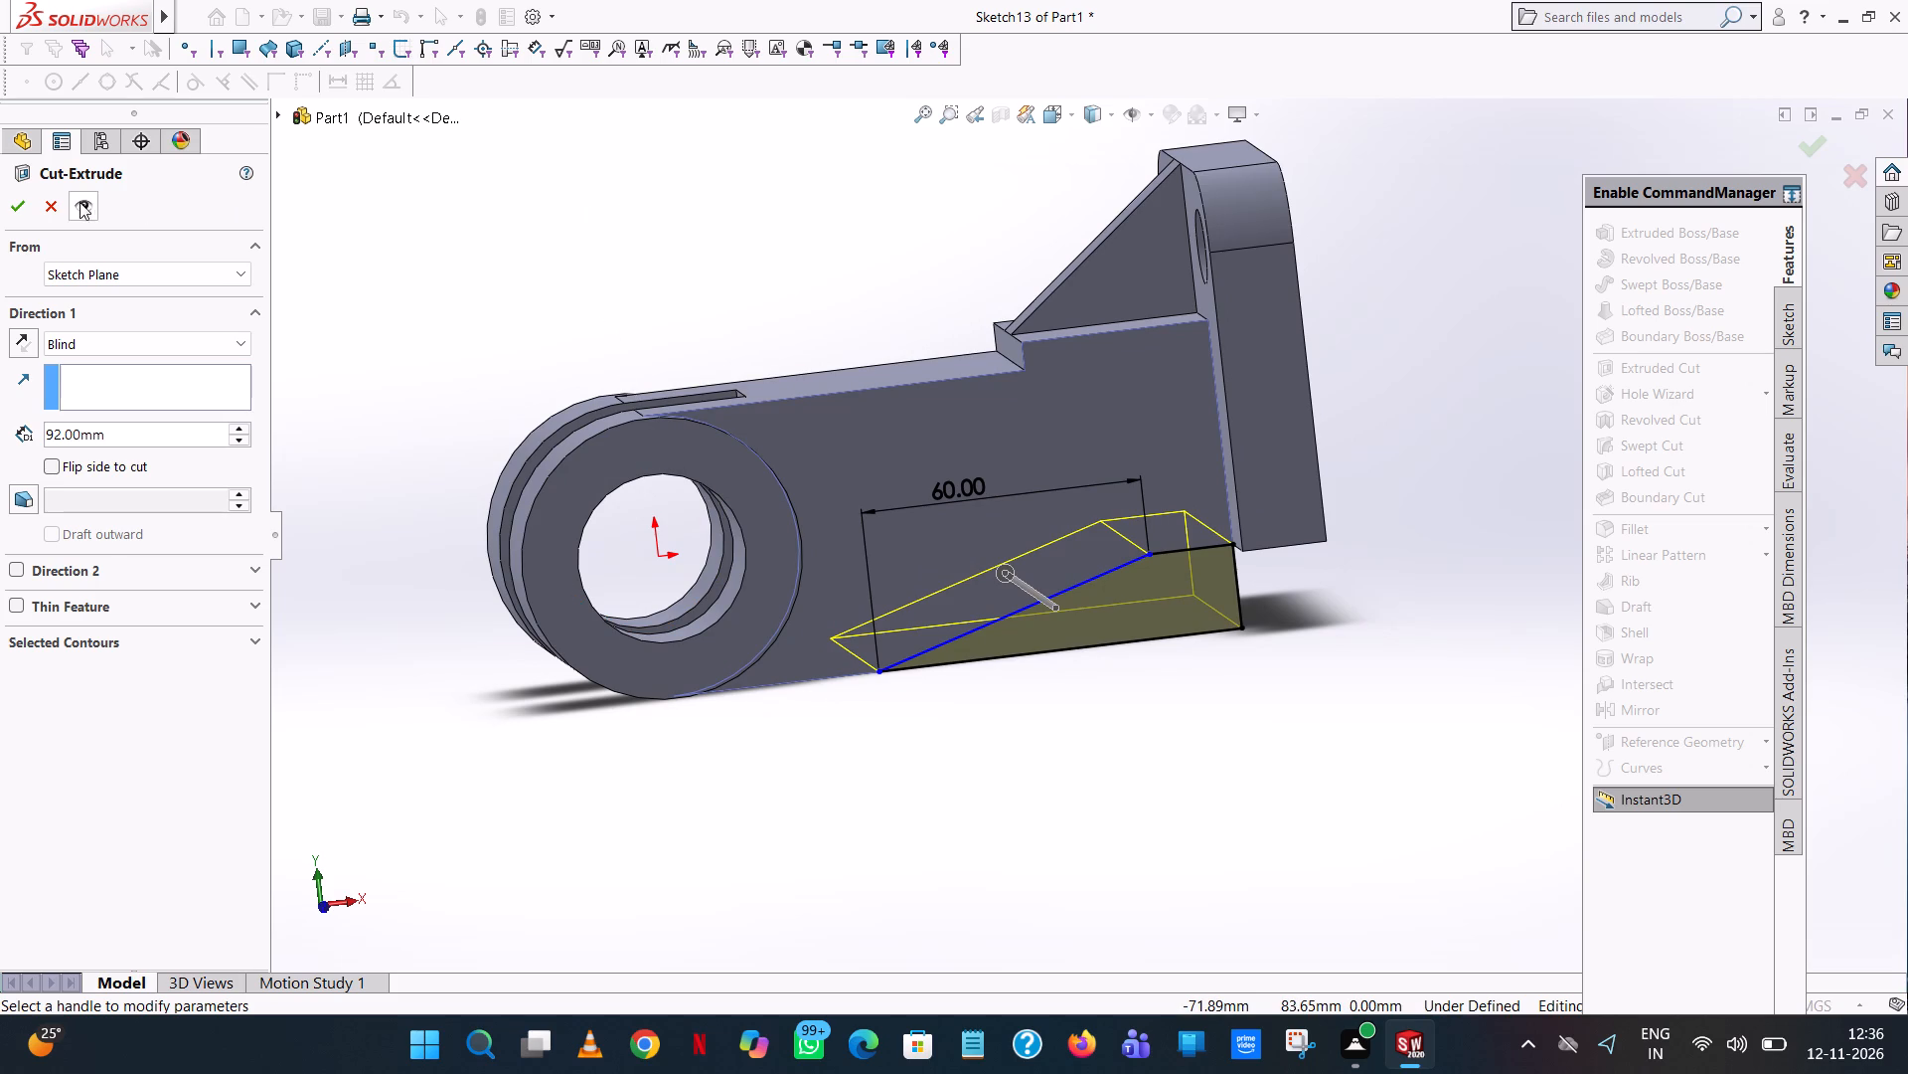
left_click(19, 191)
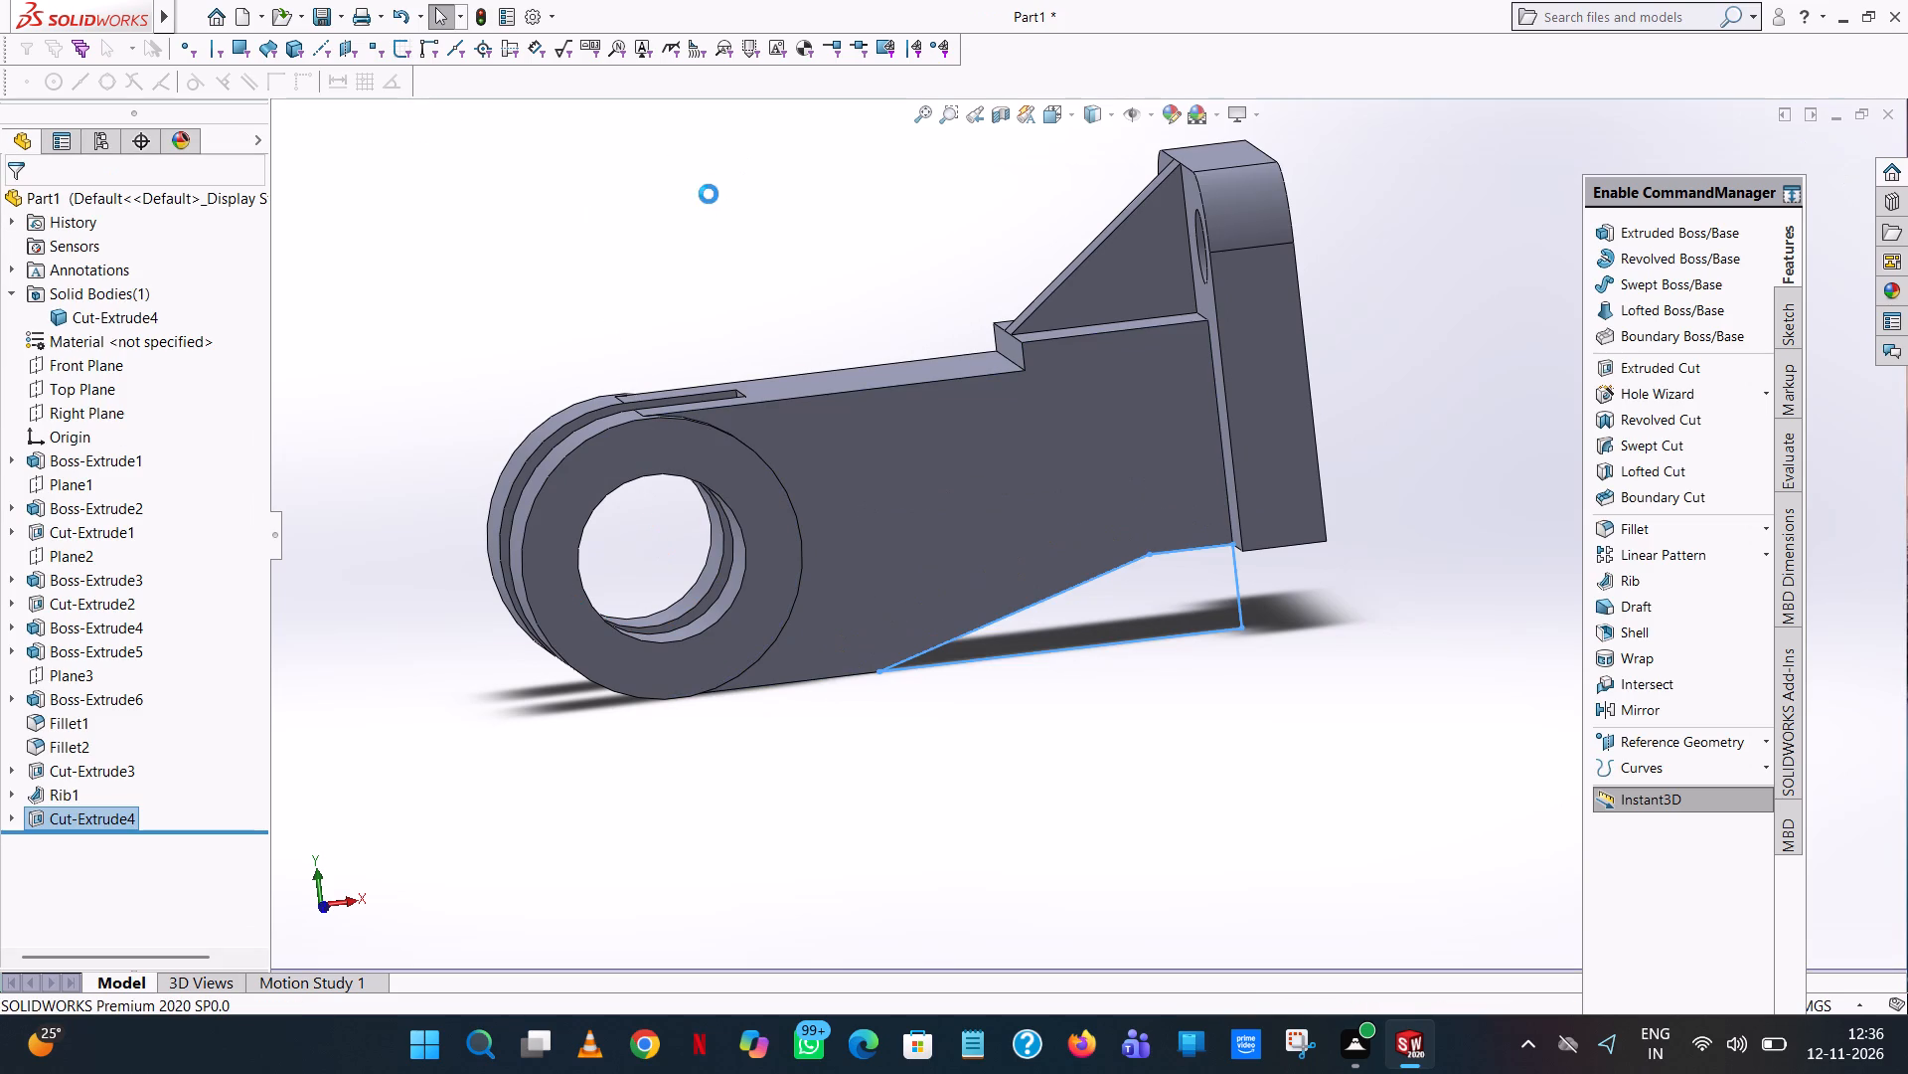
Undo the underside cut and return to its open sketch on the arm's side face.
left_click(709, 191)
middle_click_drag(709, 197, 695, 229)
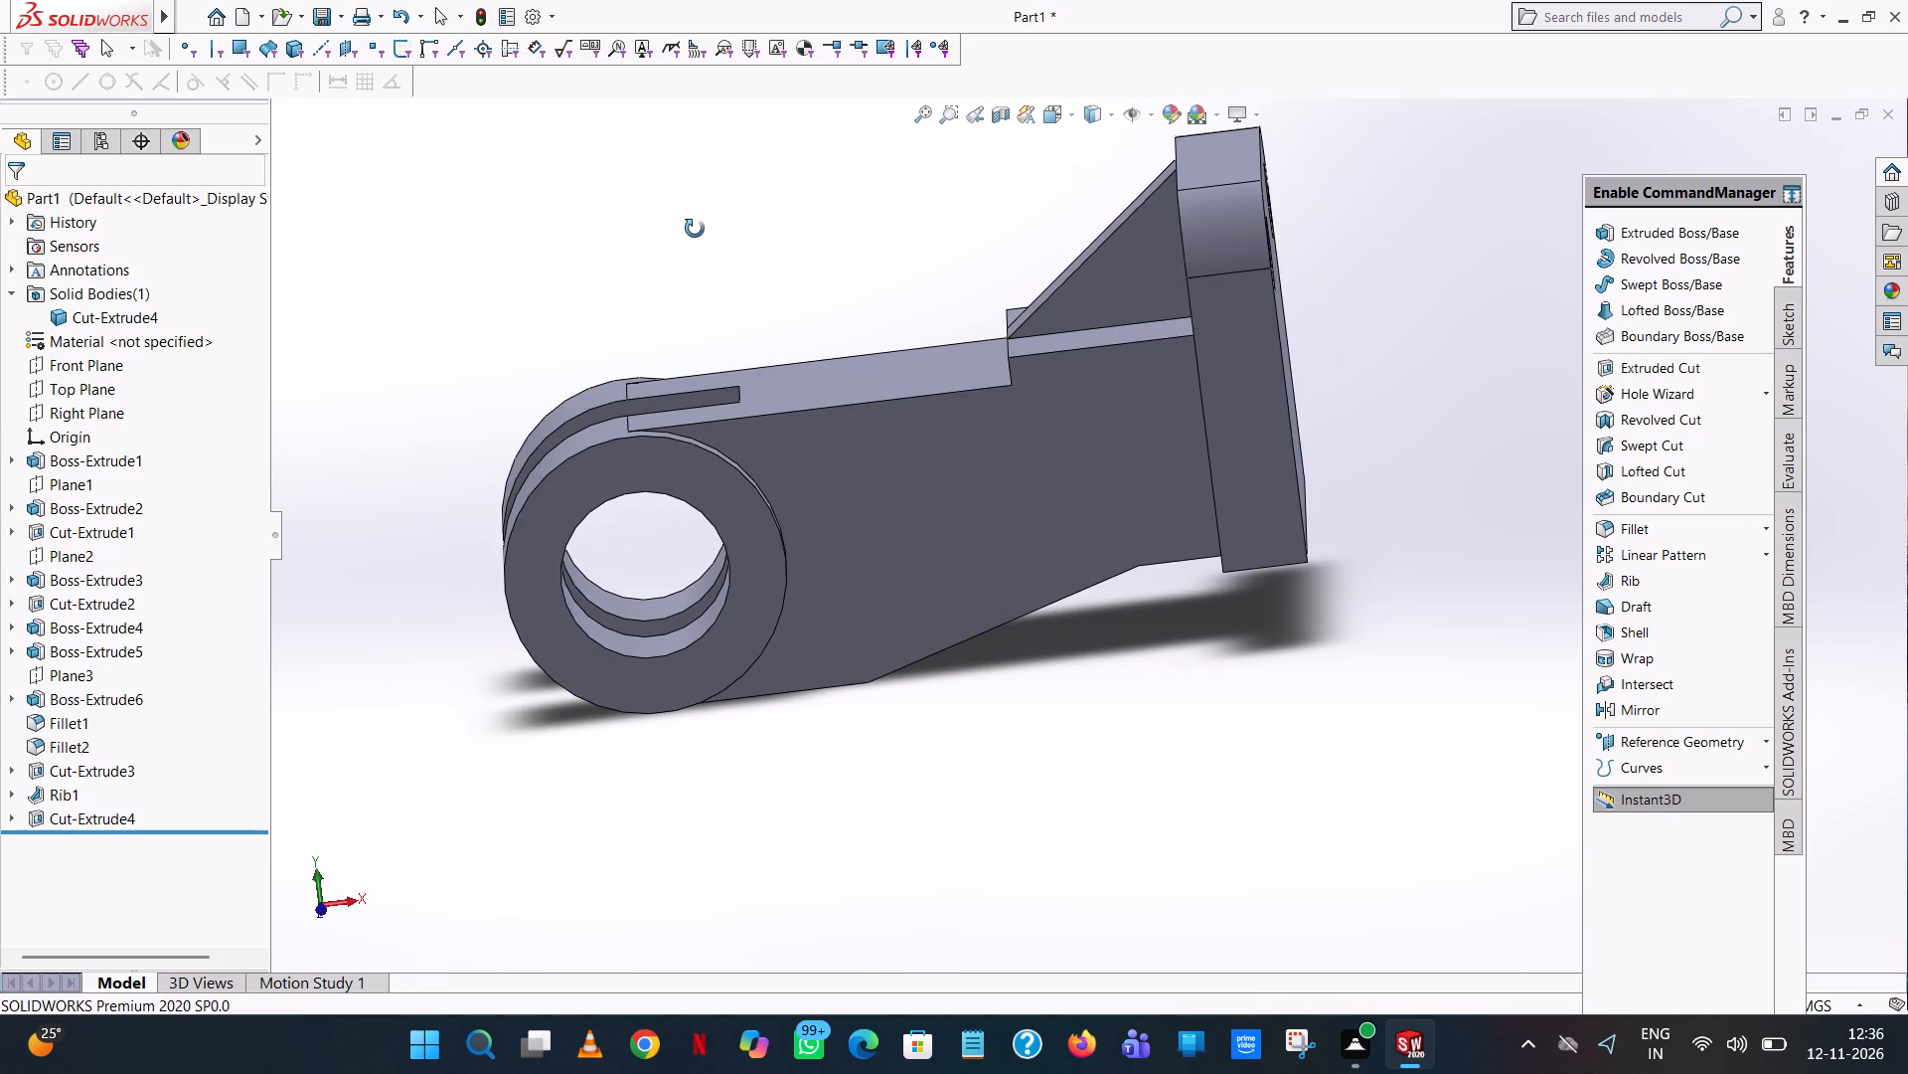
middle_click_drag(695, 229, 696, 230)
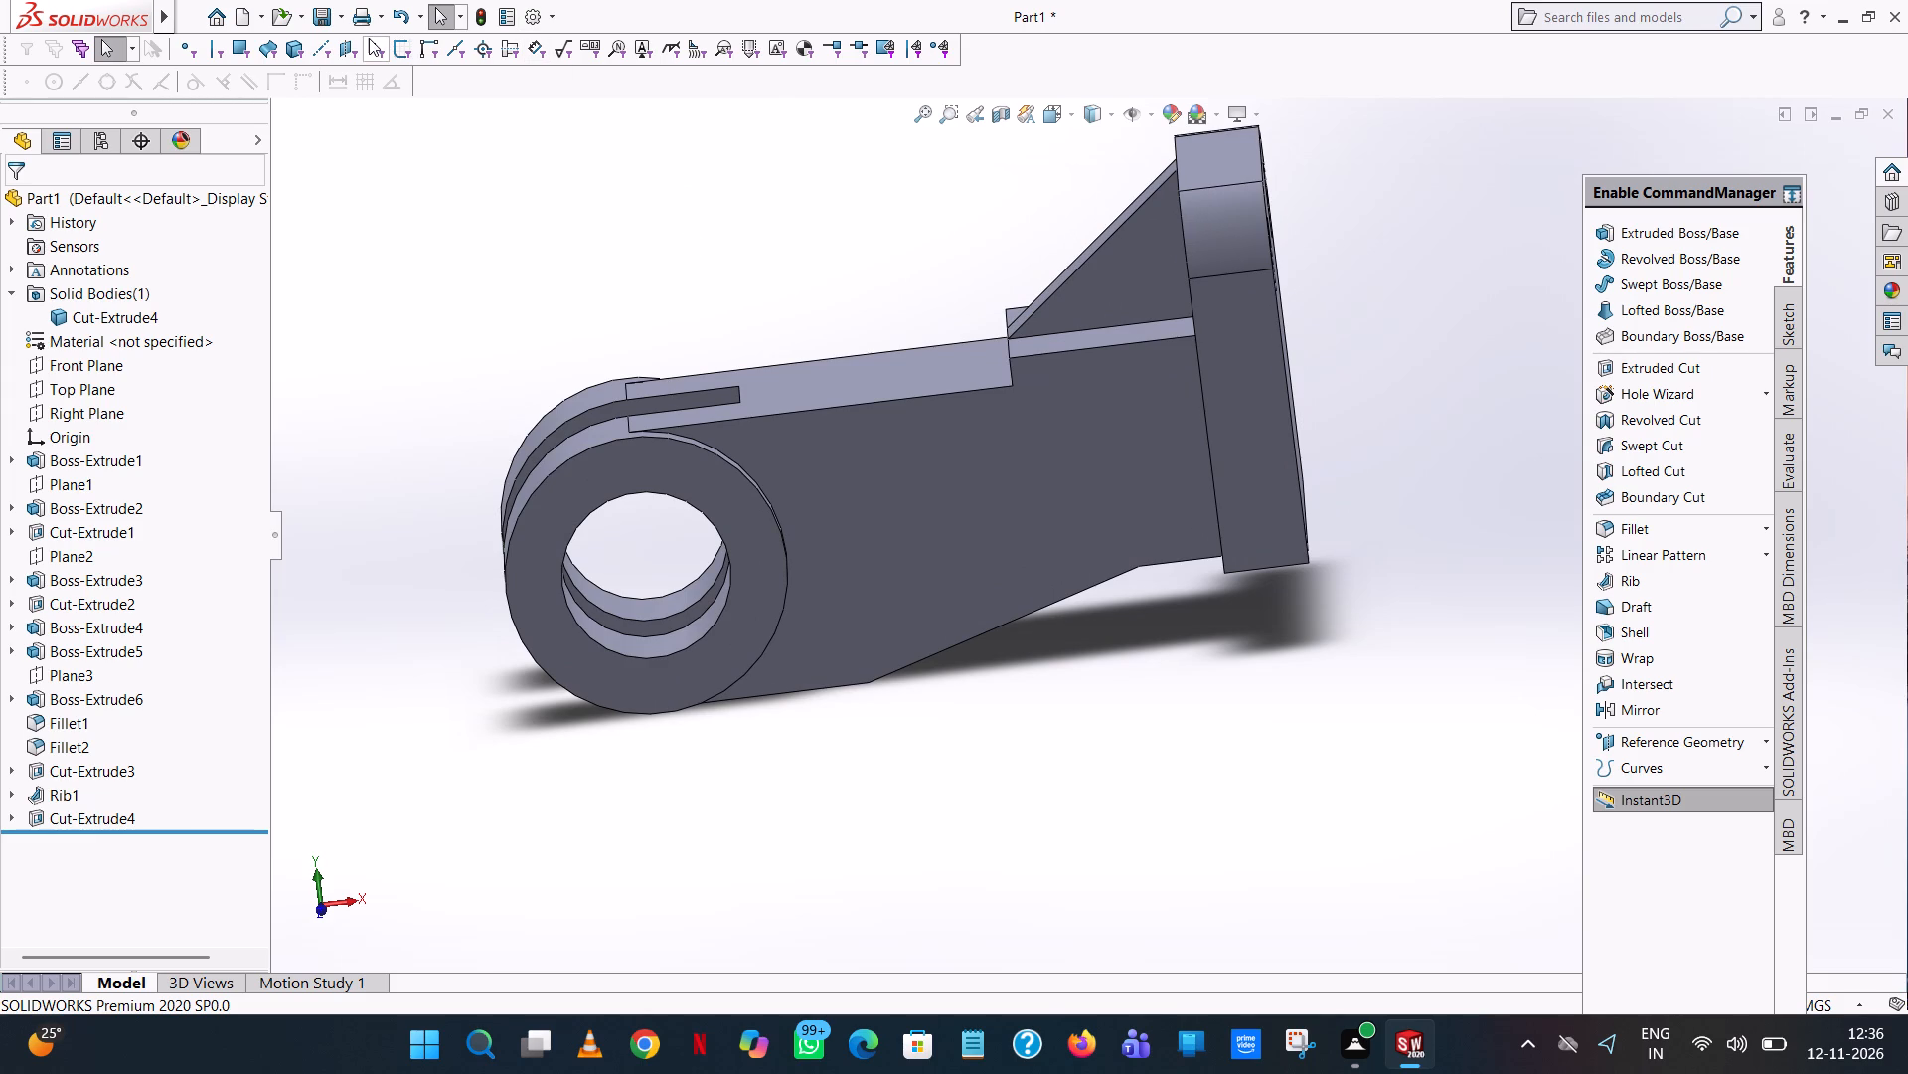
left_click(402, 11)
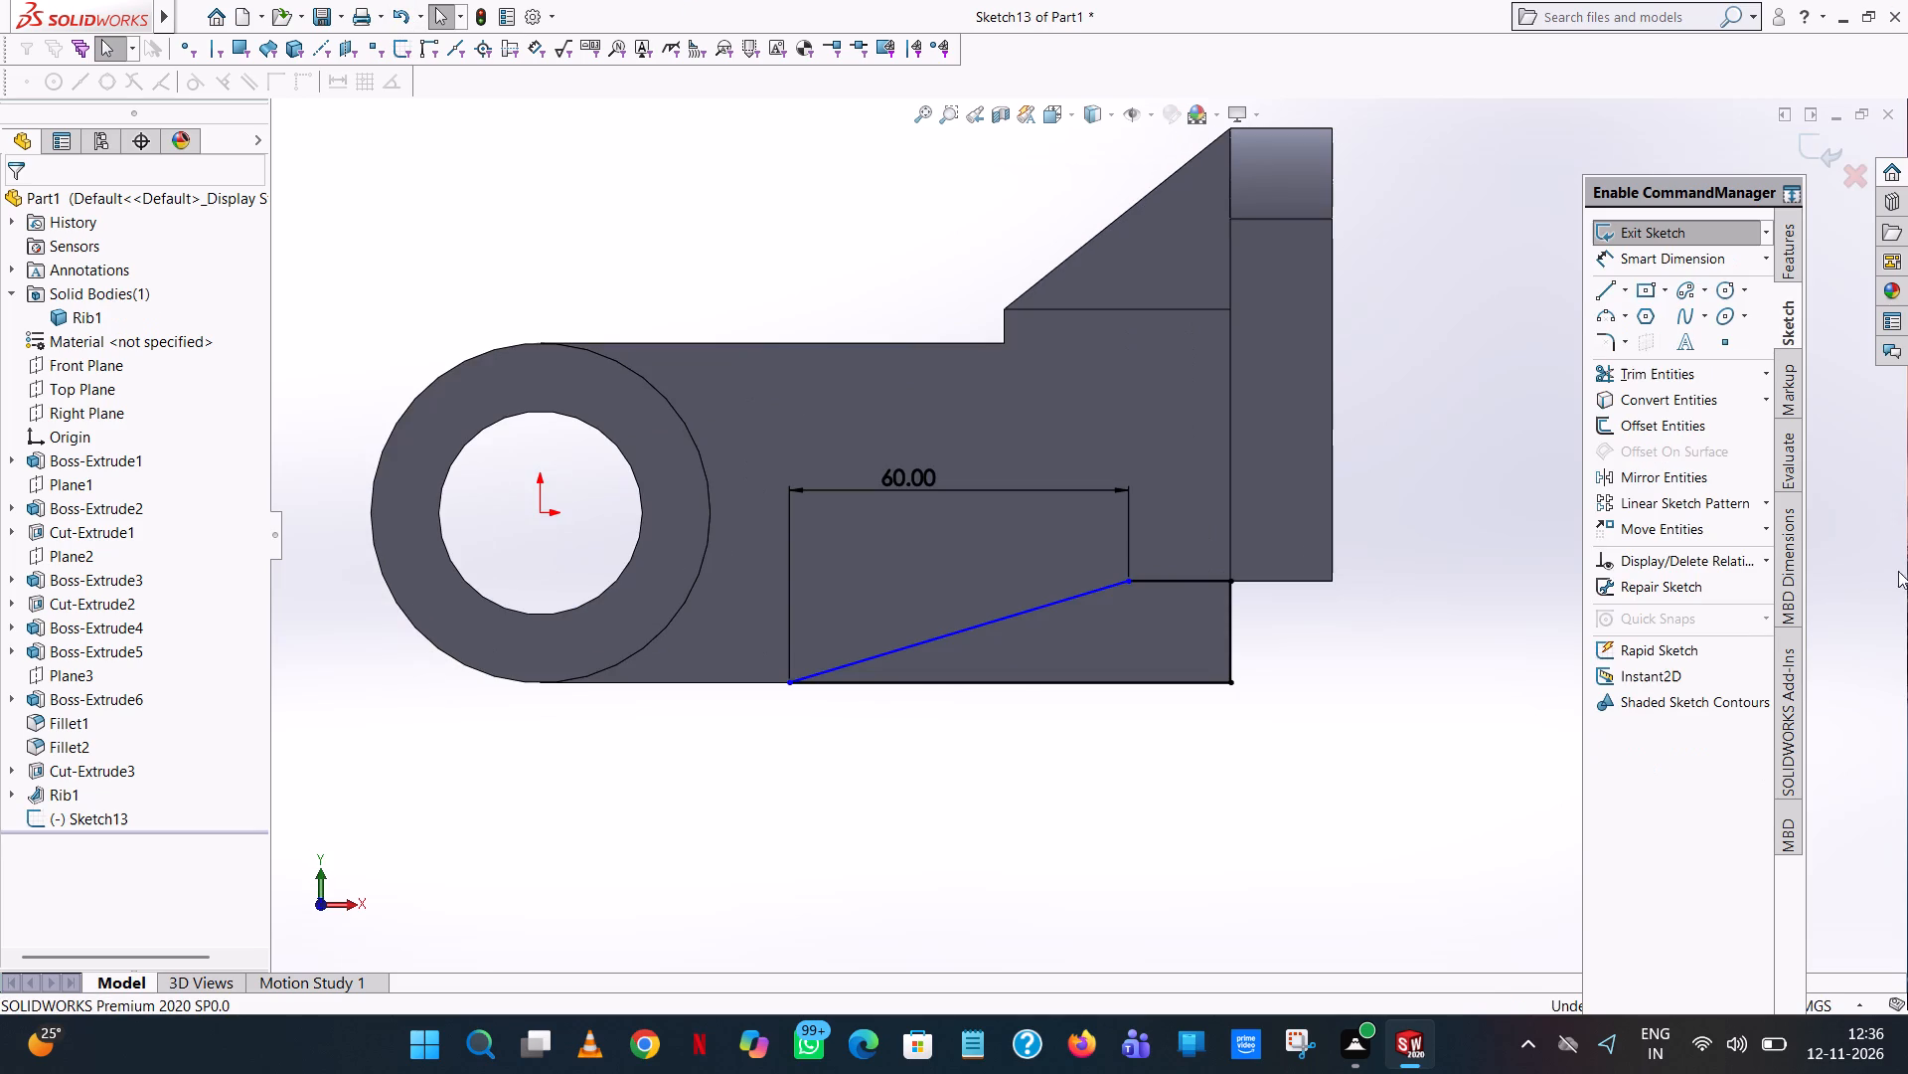
Sketch a vertical line upward from the sloped line's lower end and set its length to 60-12 mm.
left_click(1604, 285)
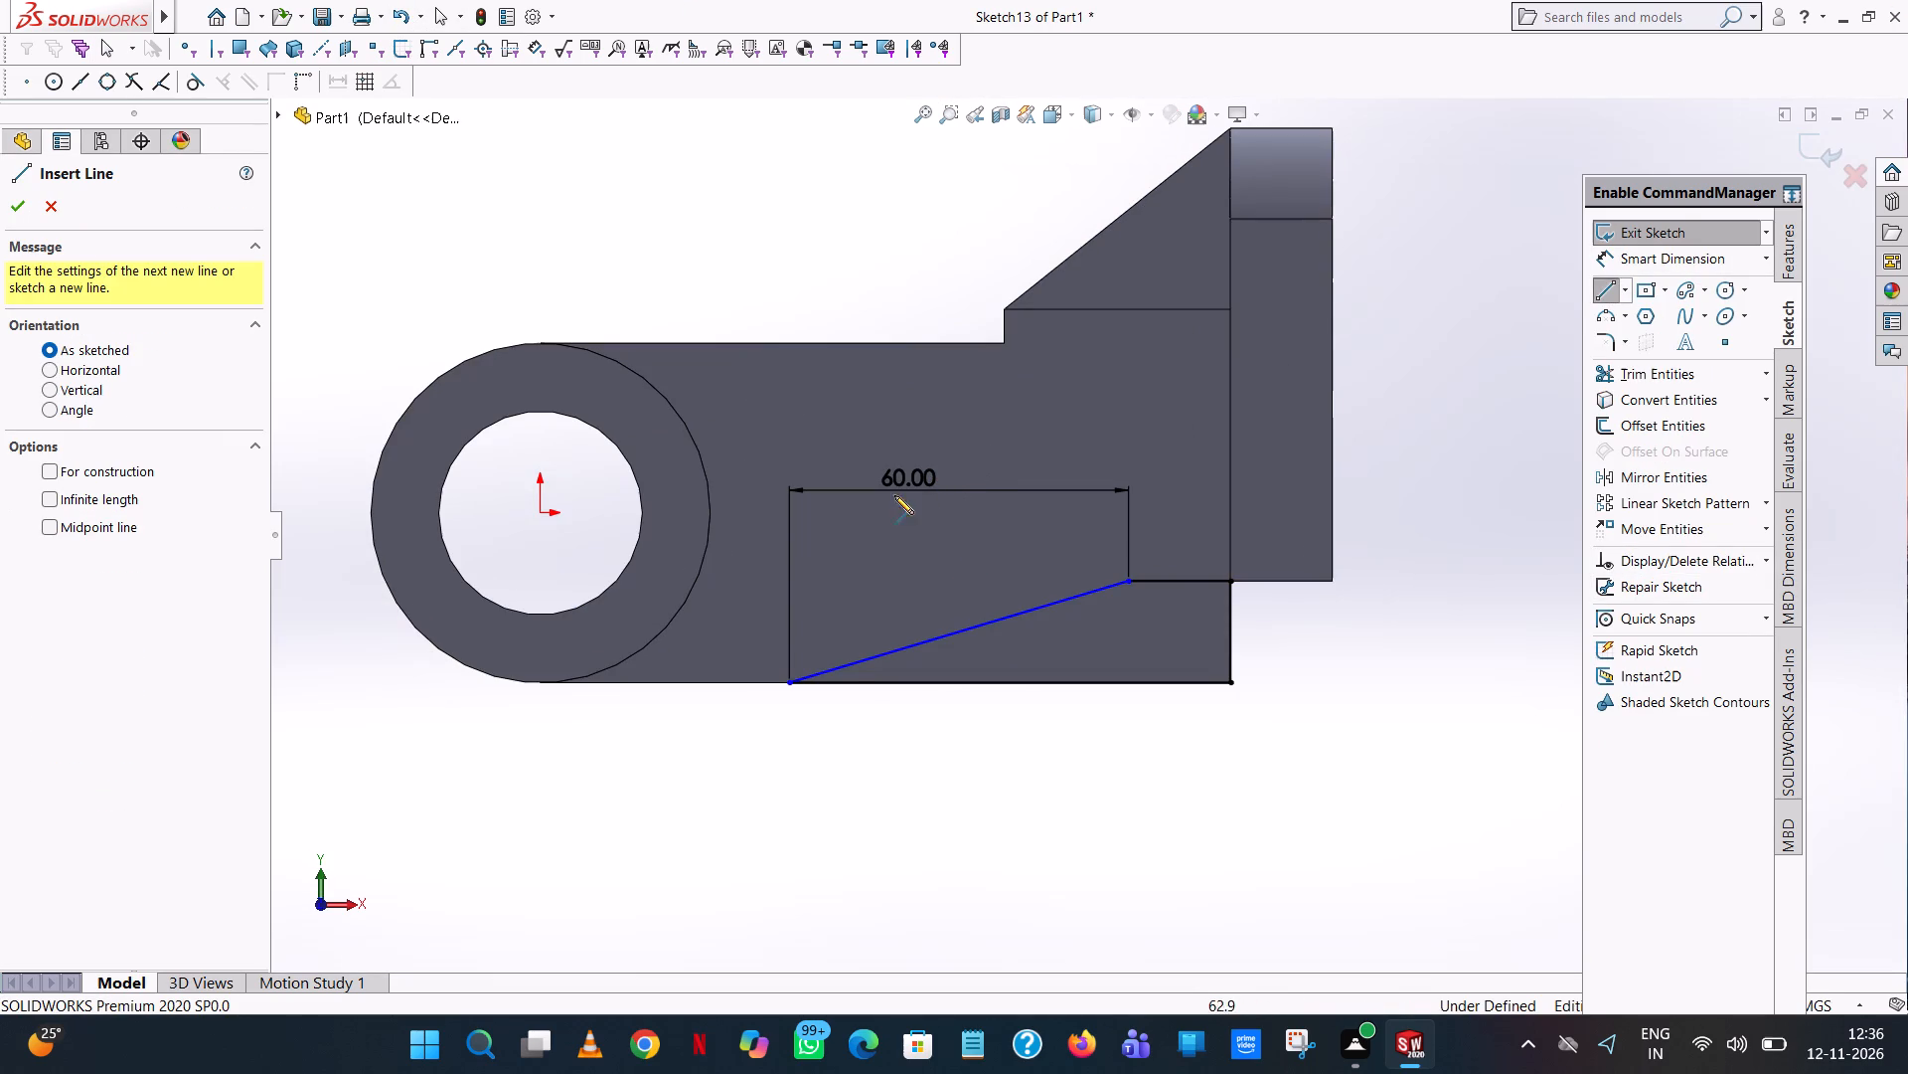
left_click(791, 684)
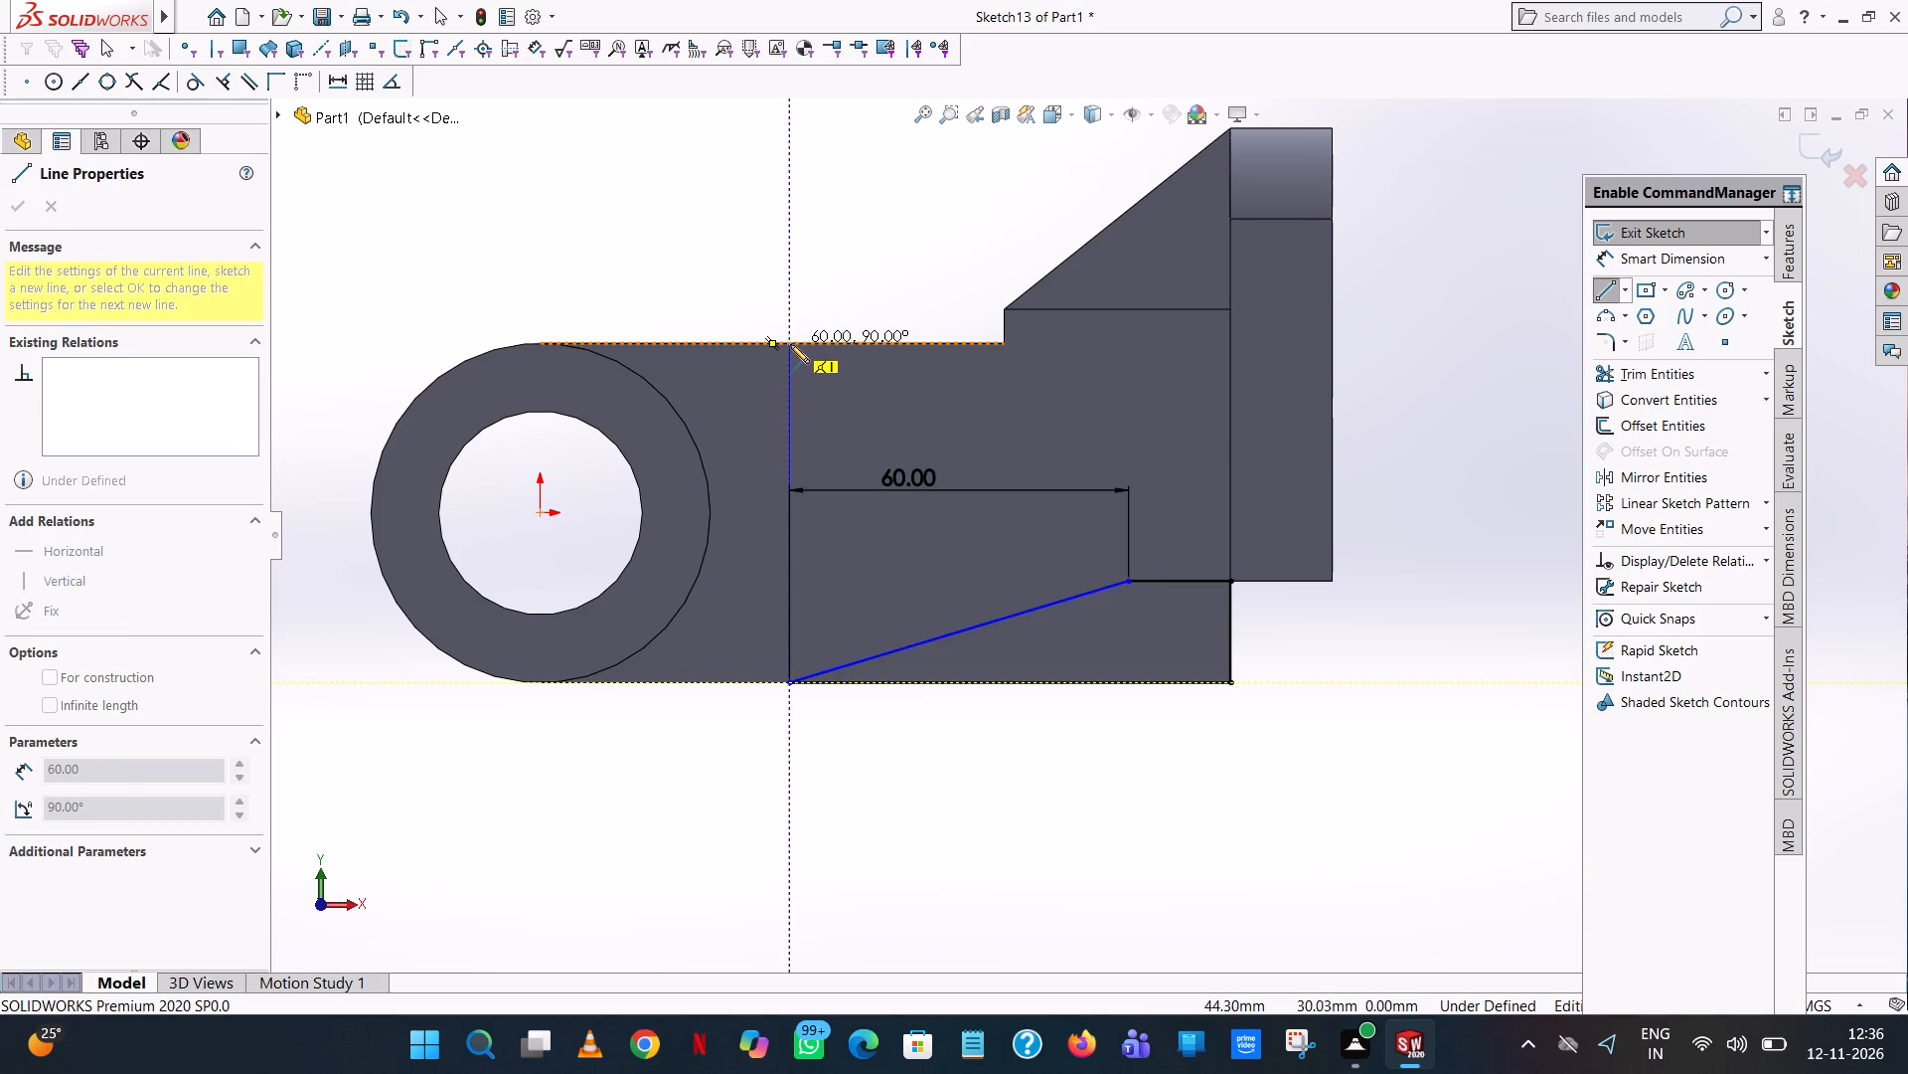
left_click(785, 375)
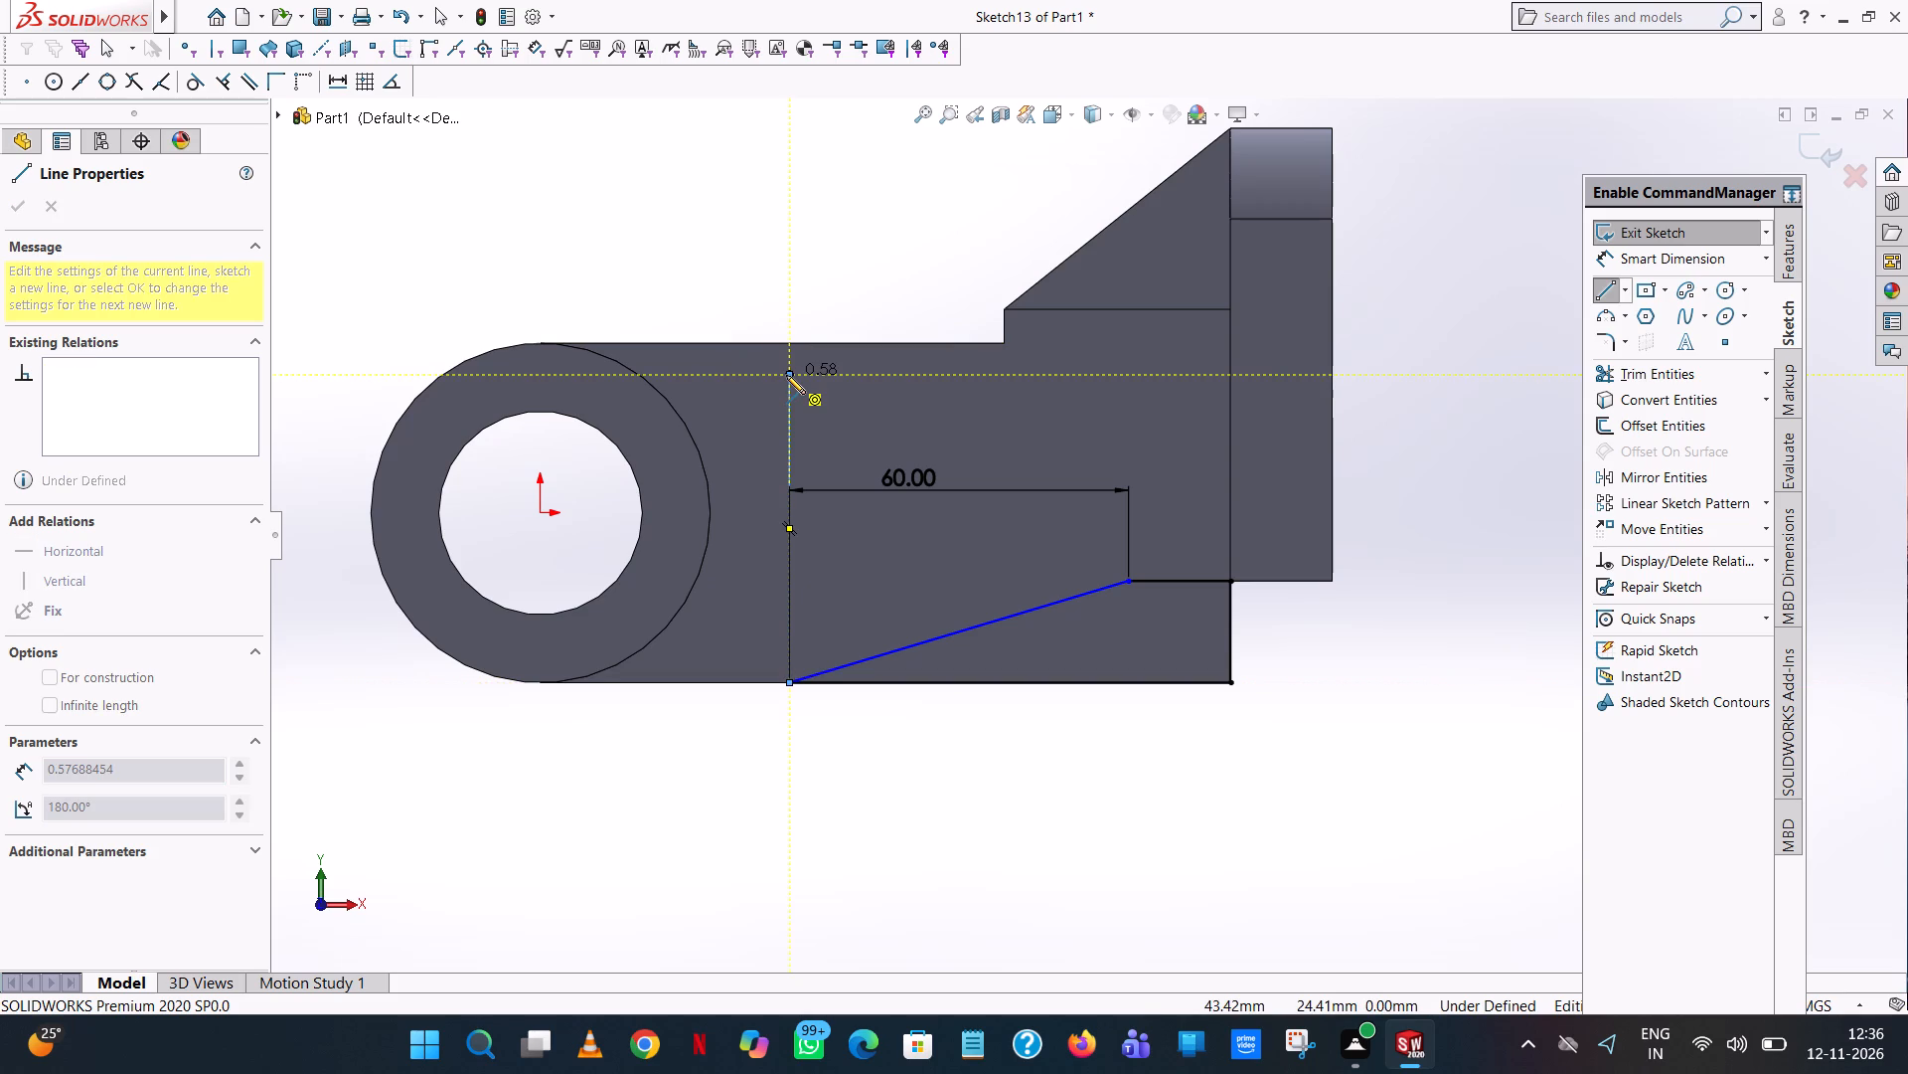
right_click(802, 383)
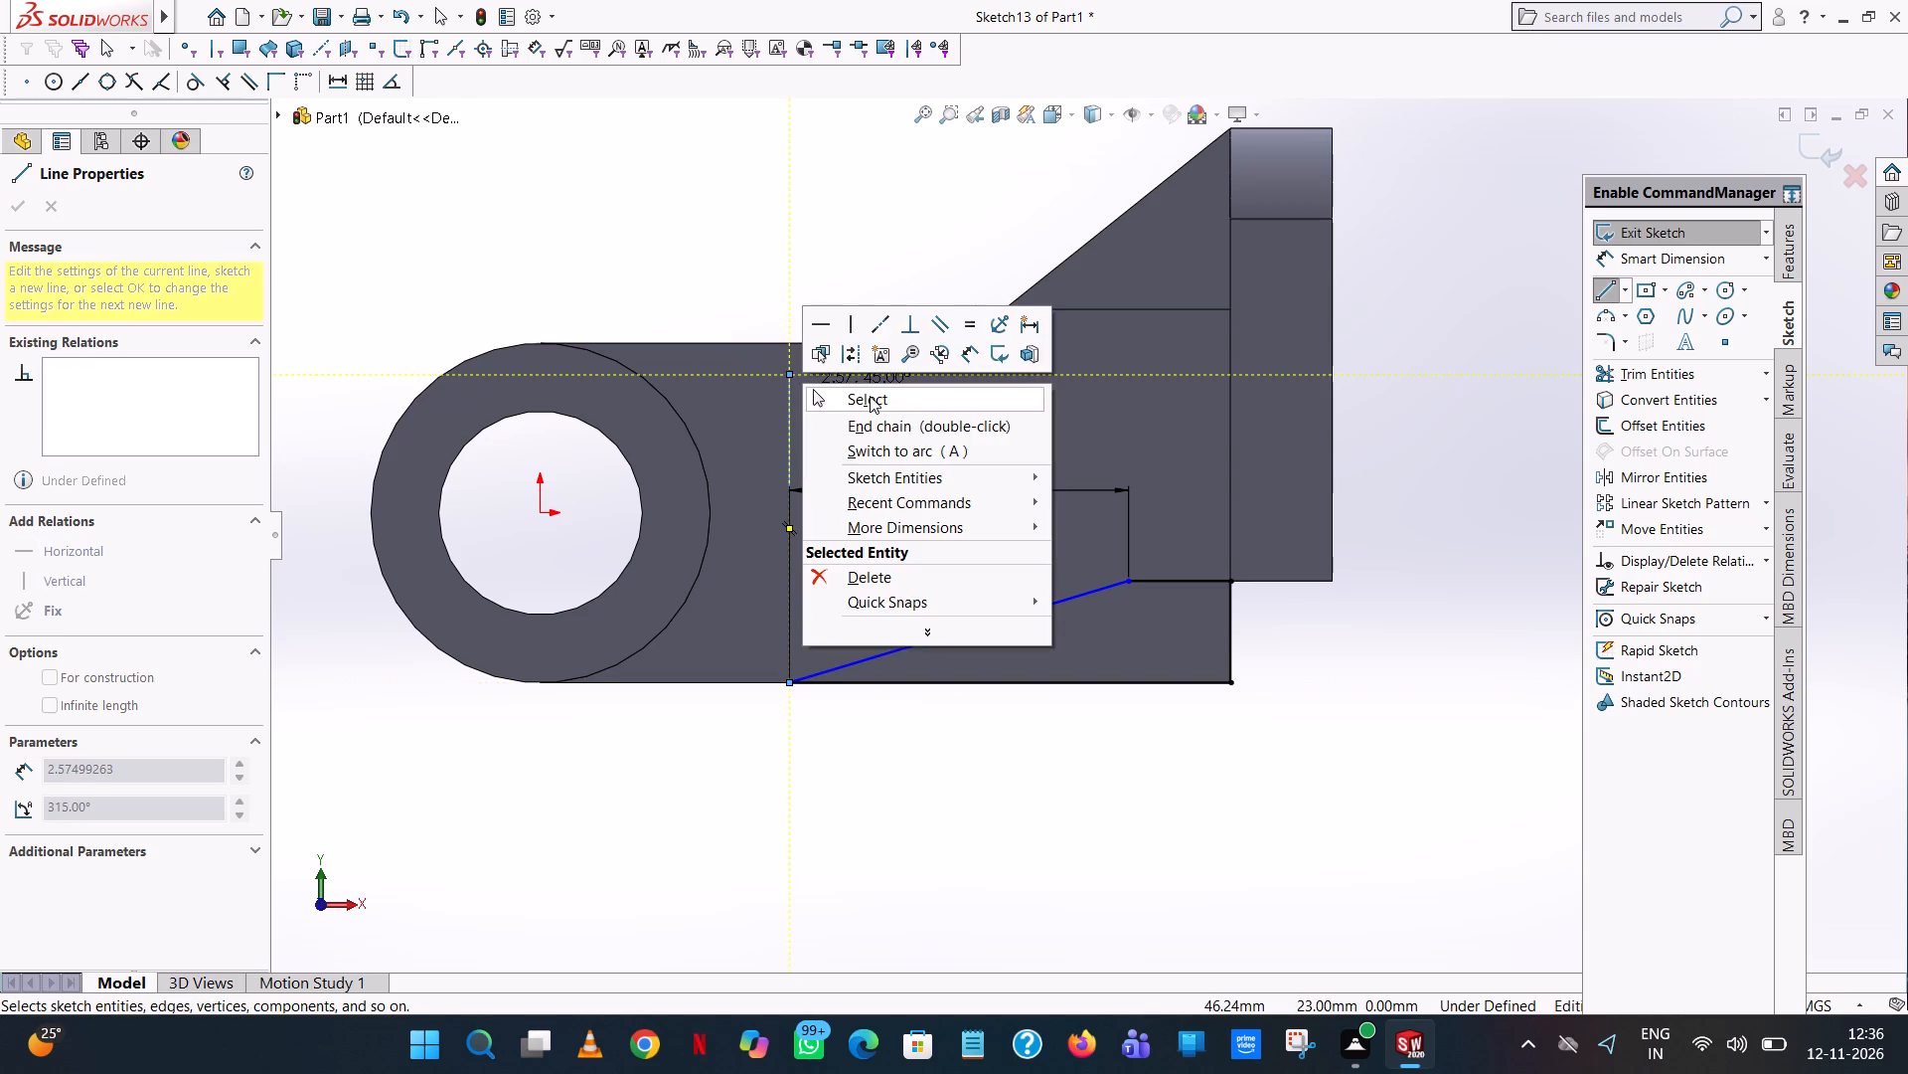
left_click(870, 396)
left_click(788, 430)
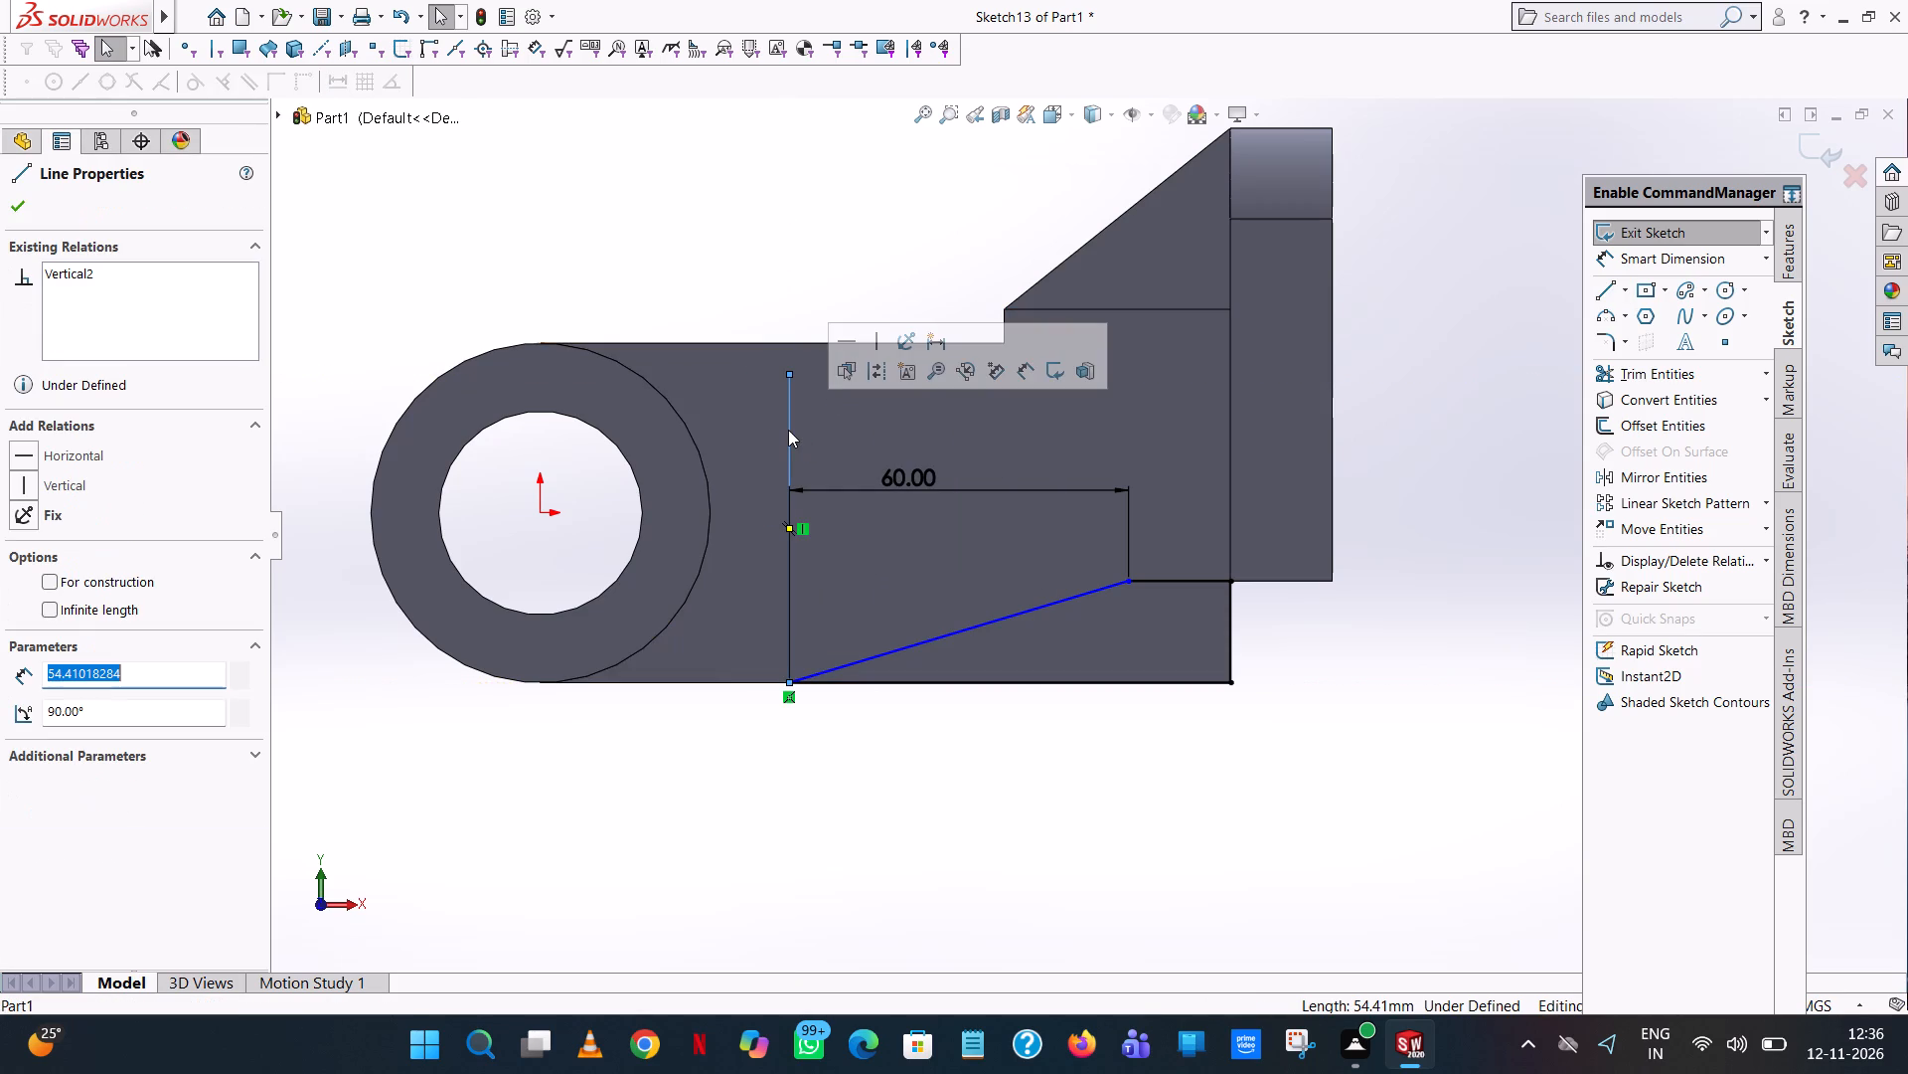
type("60-12")
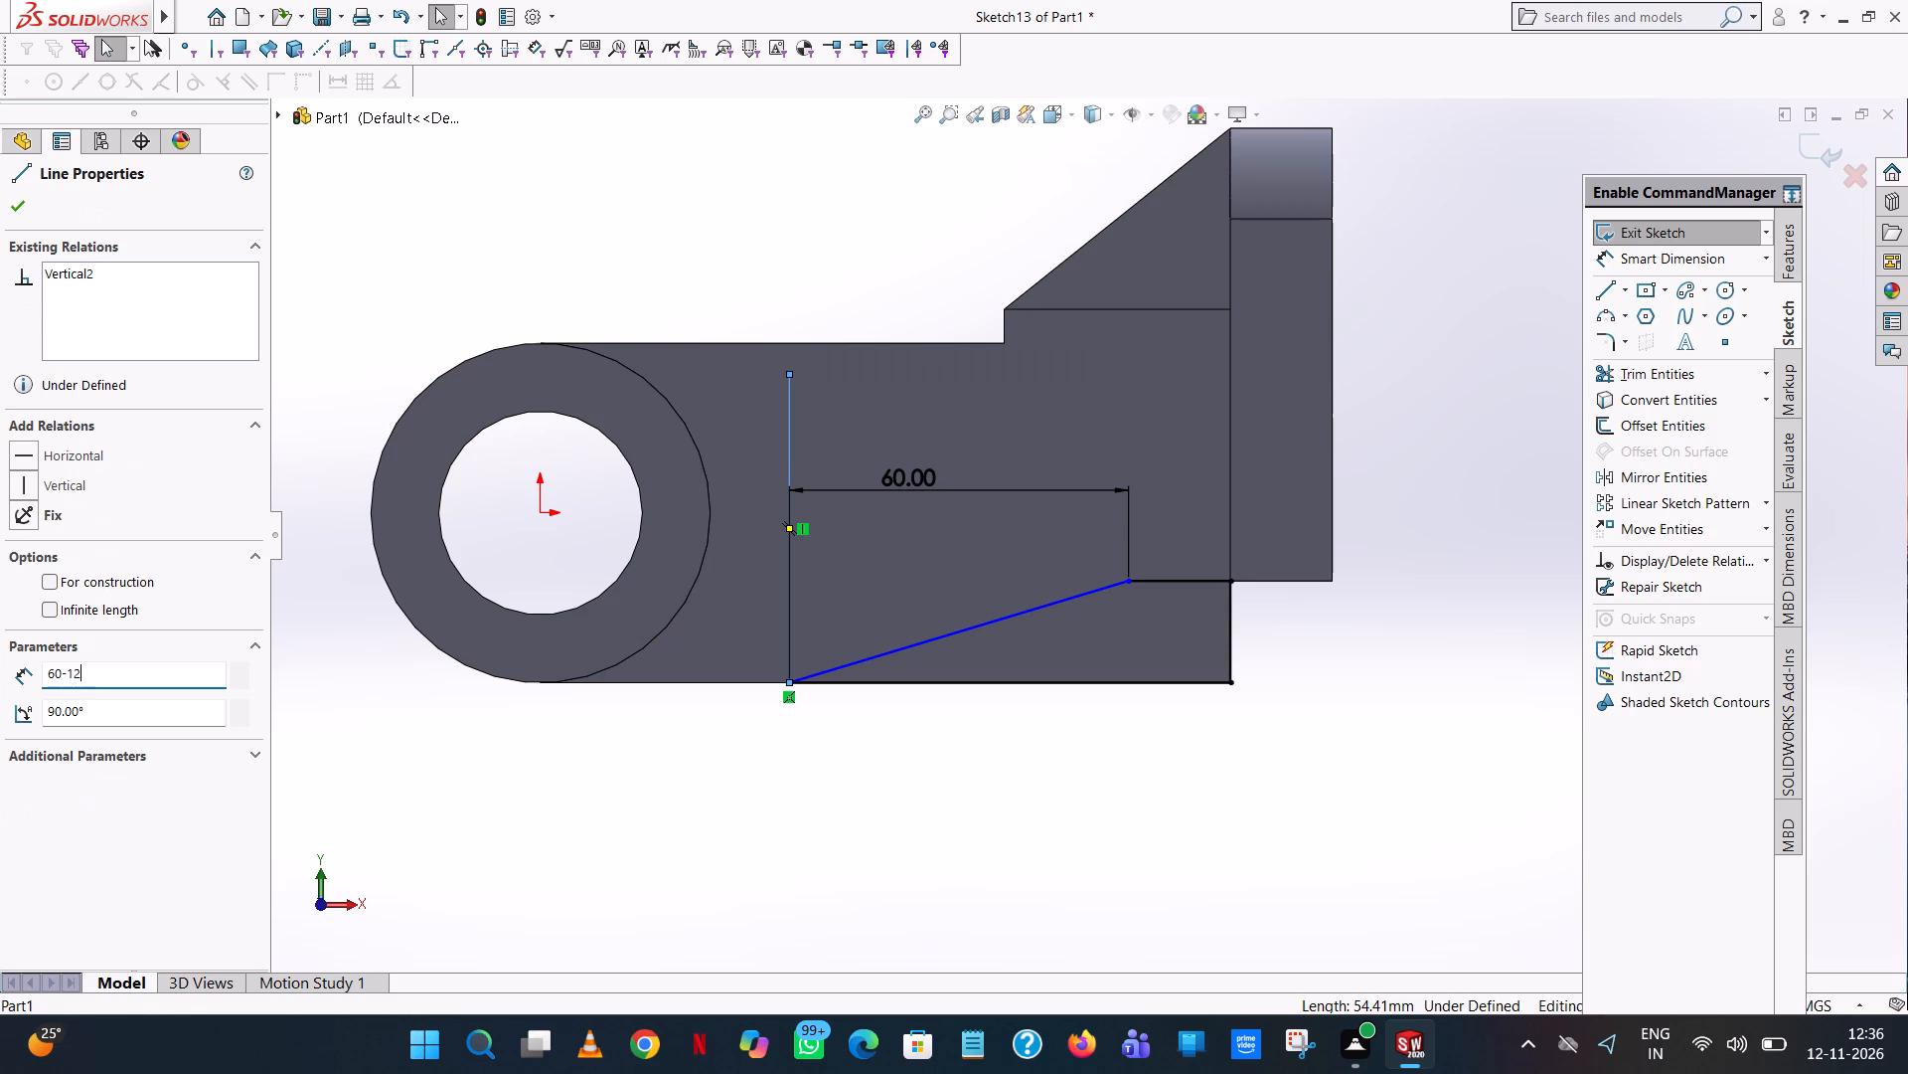
key("Return")
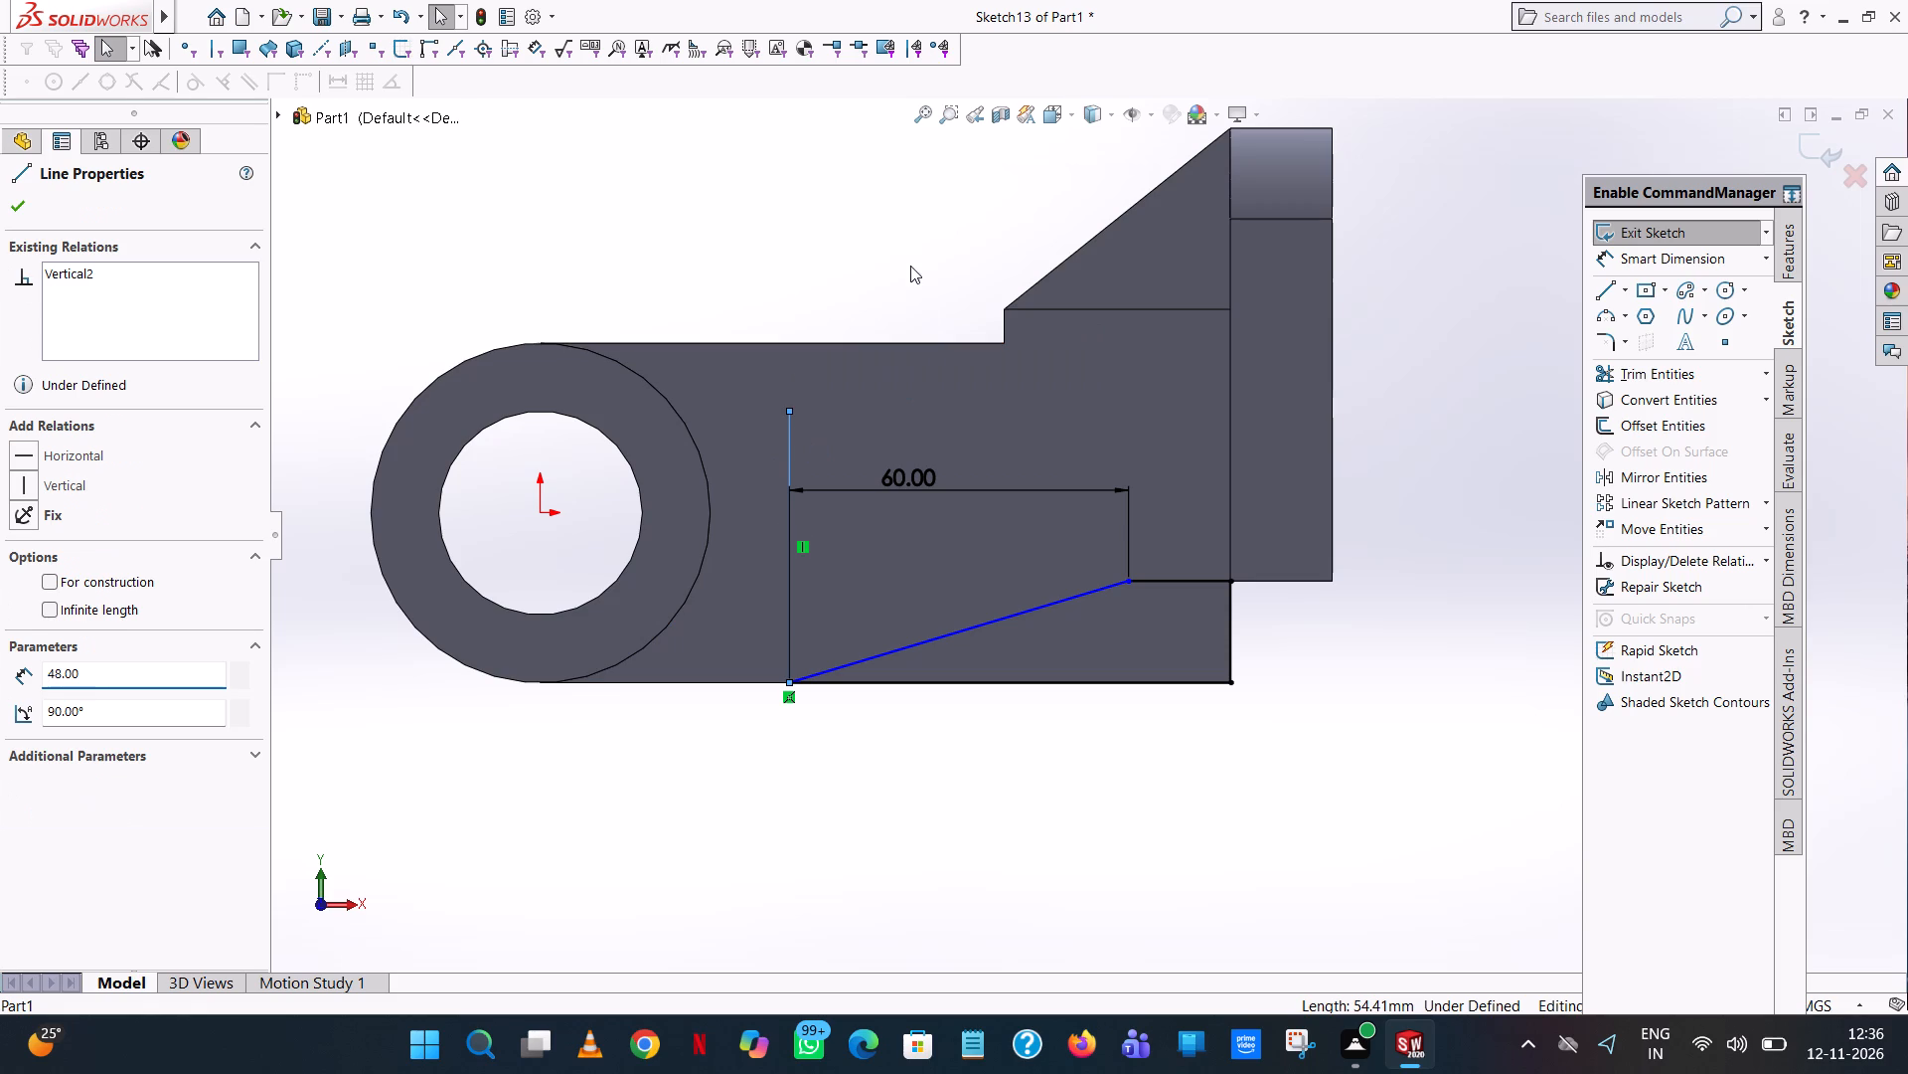
left_click(910, 265)
Close the upper profile with a horizontal line about 60 mm long and a 30 mm vertical line down to the slope's upper end.
left_click(1607, 287)
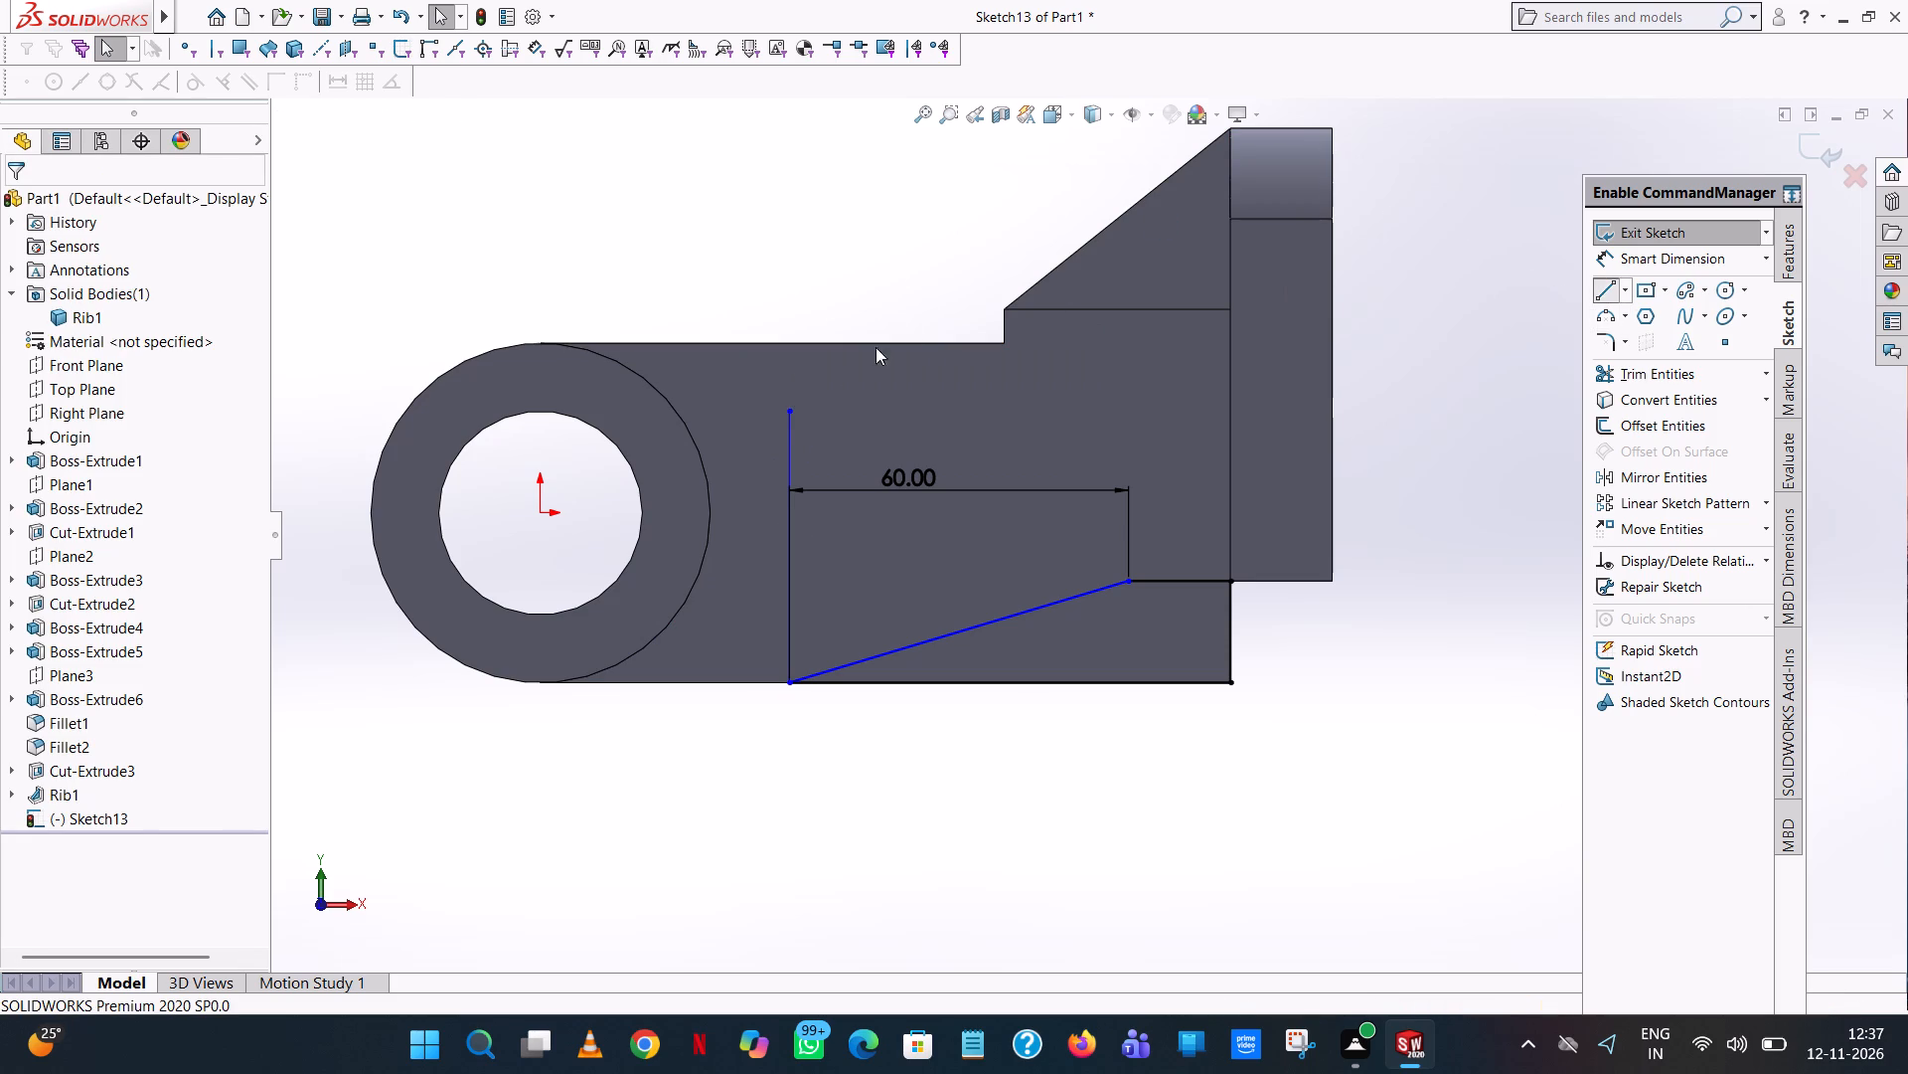
left_click(786, 412)
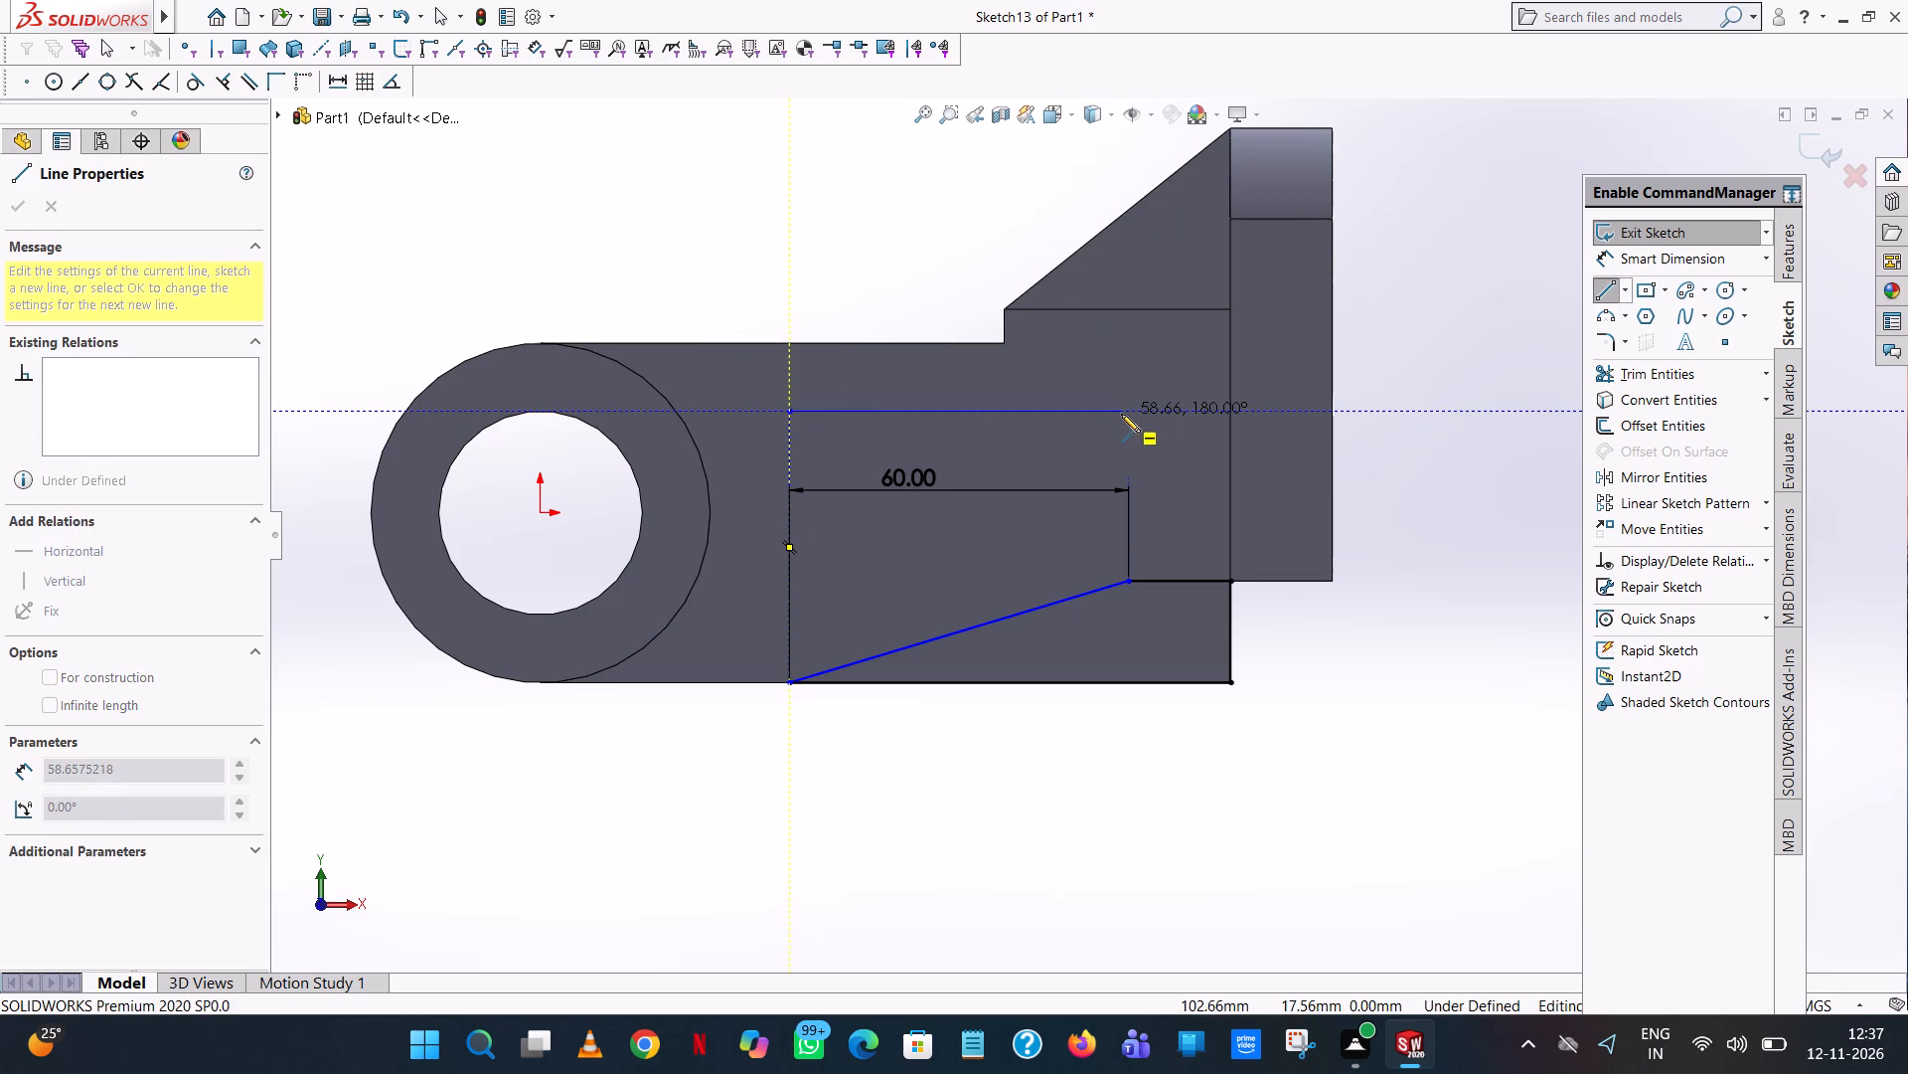
left_click(1132, 414)
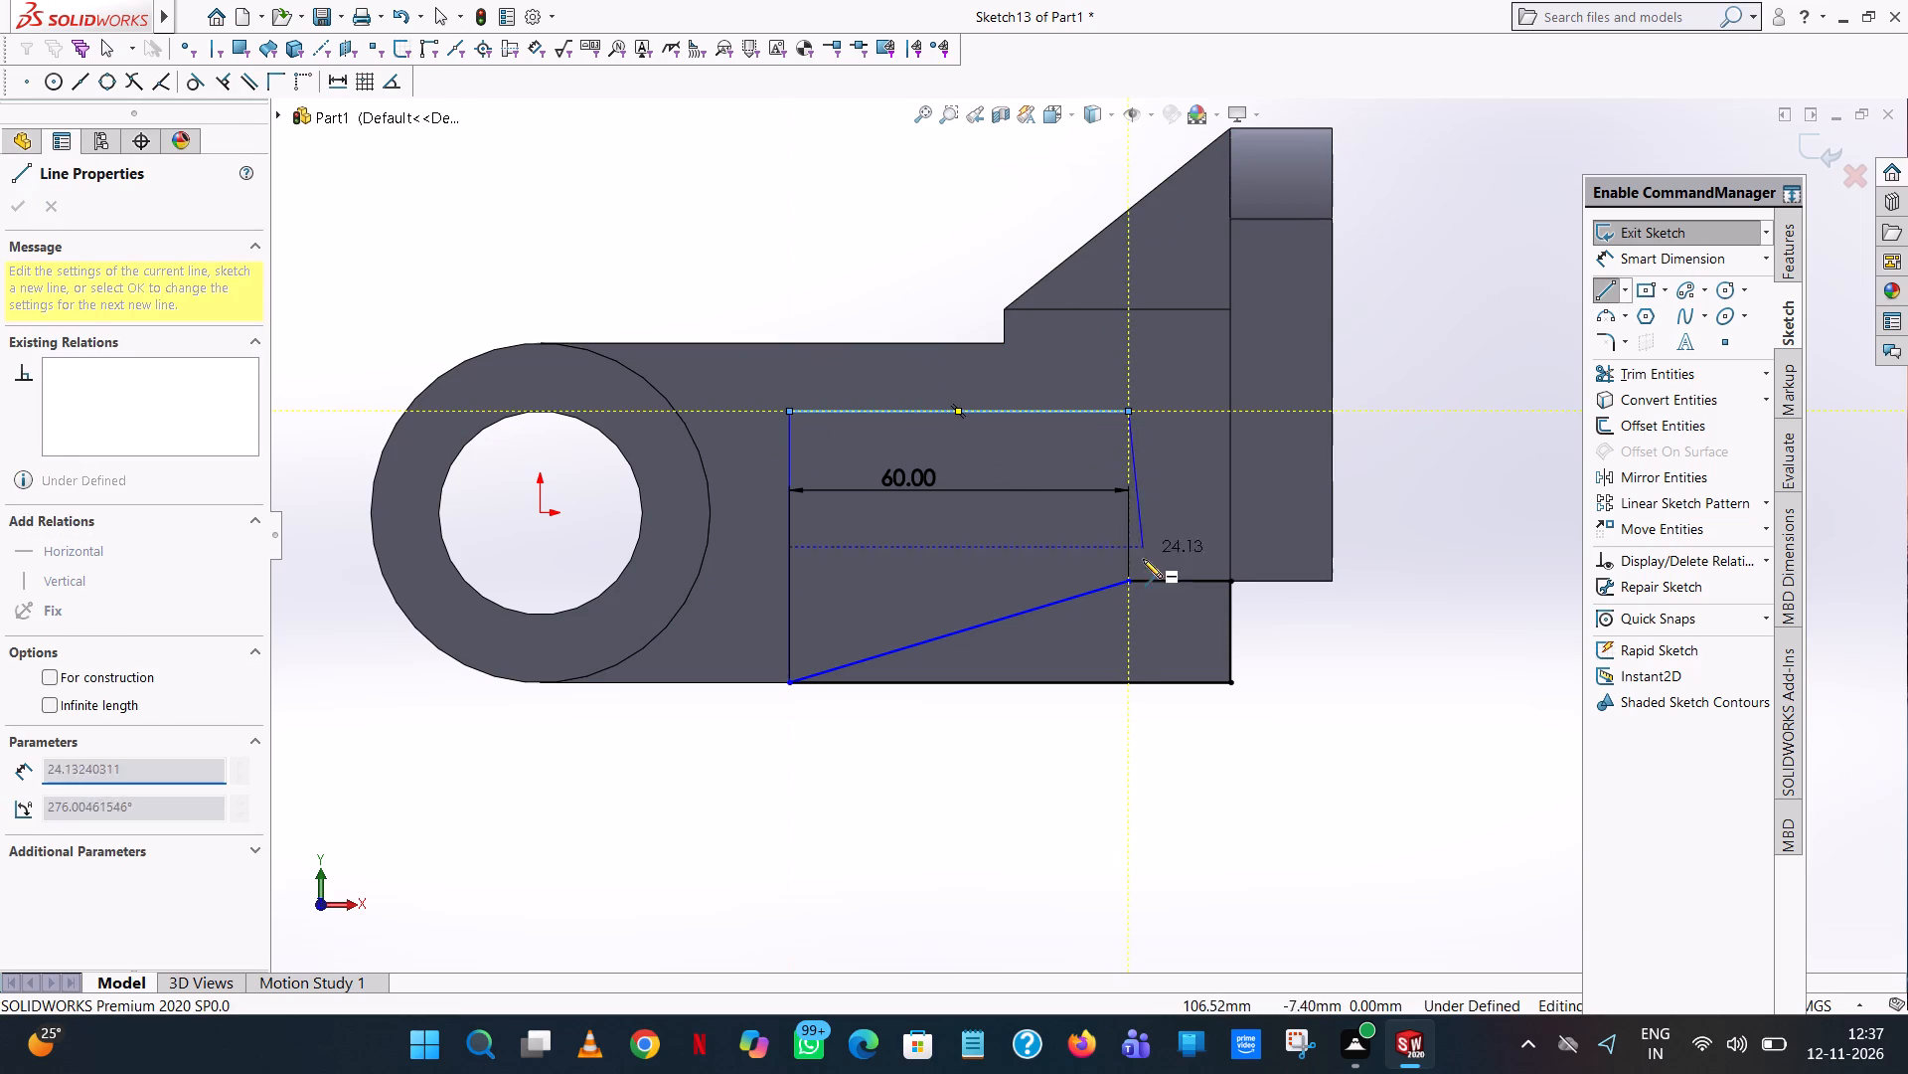
left_click(1127, 585)
right_click(1127, 585)
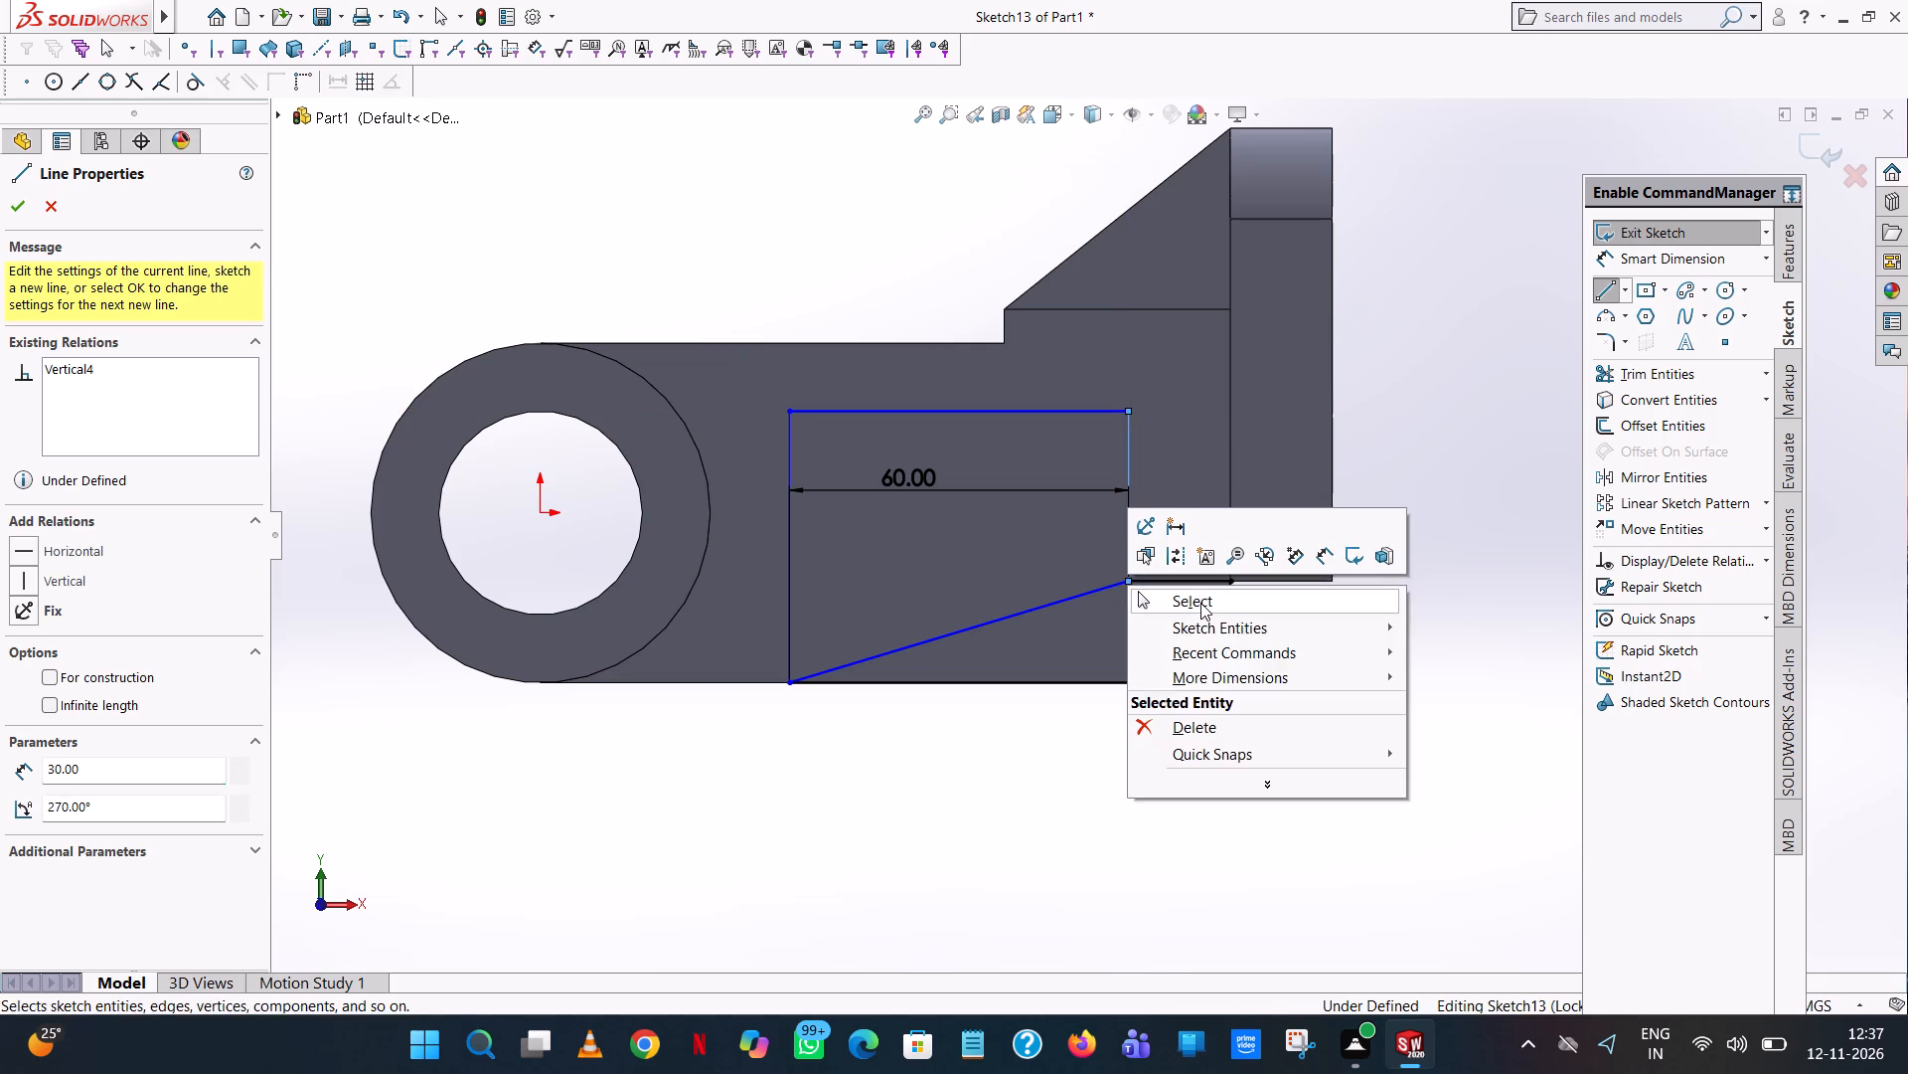
left_click(1200, 603)
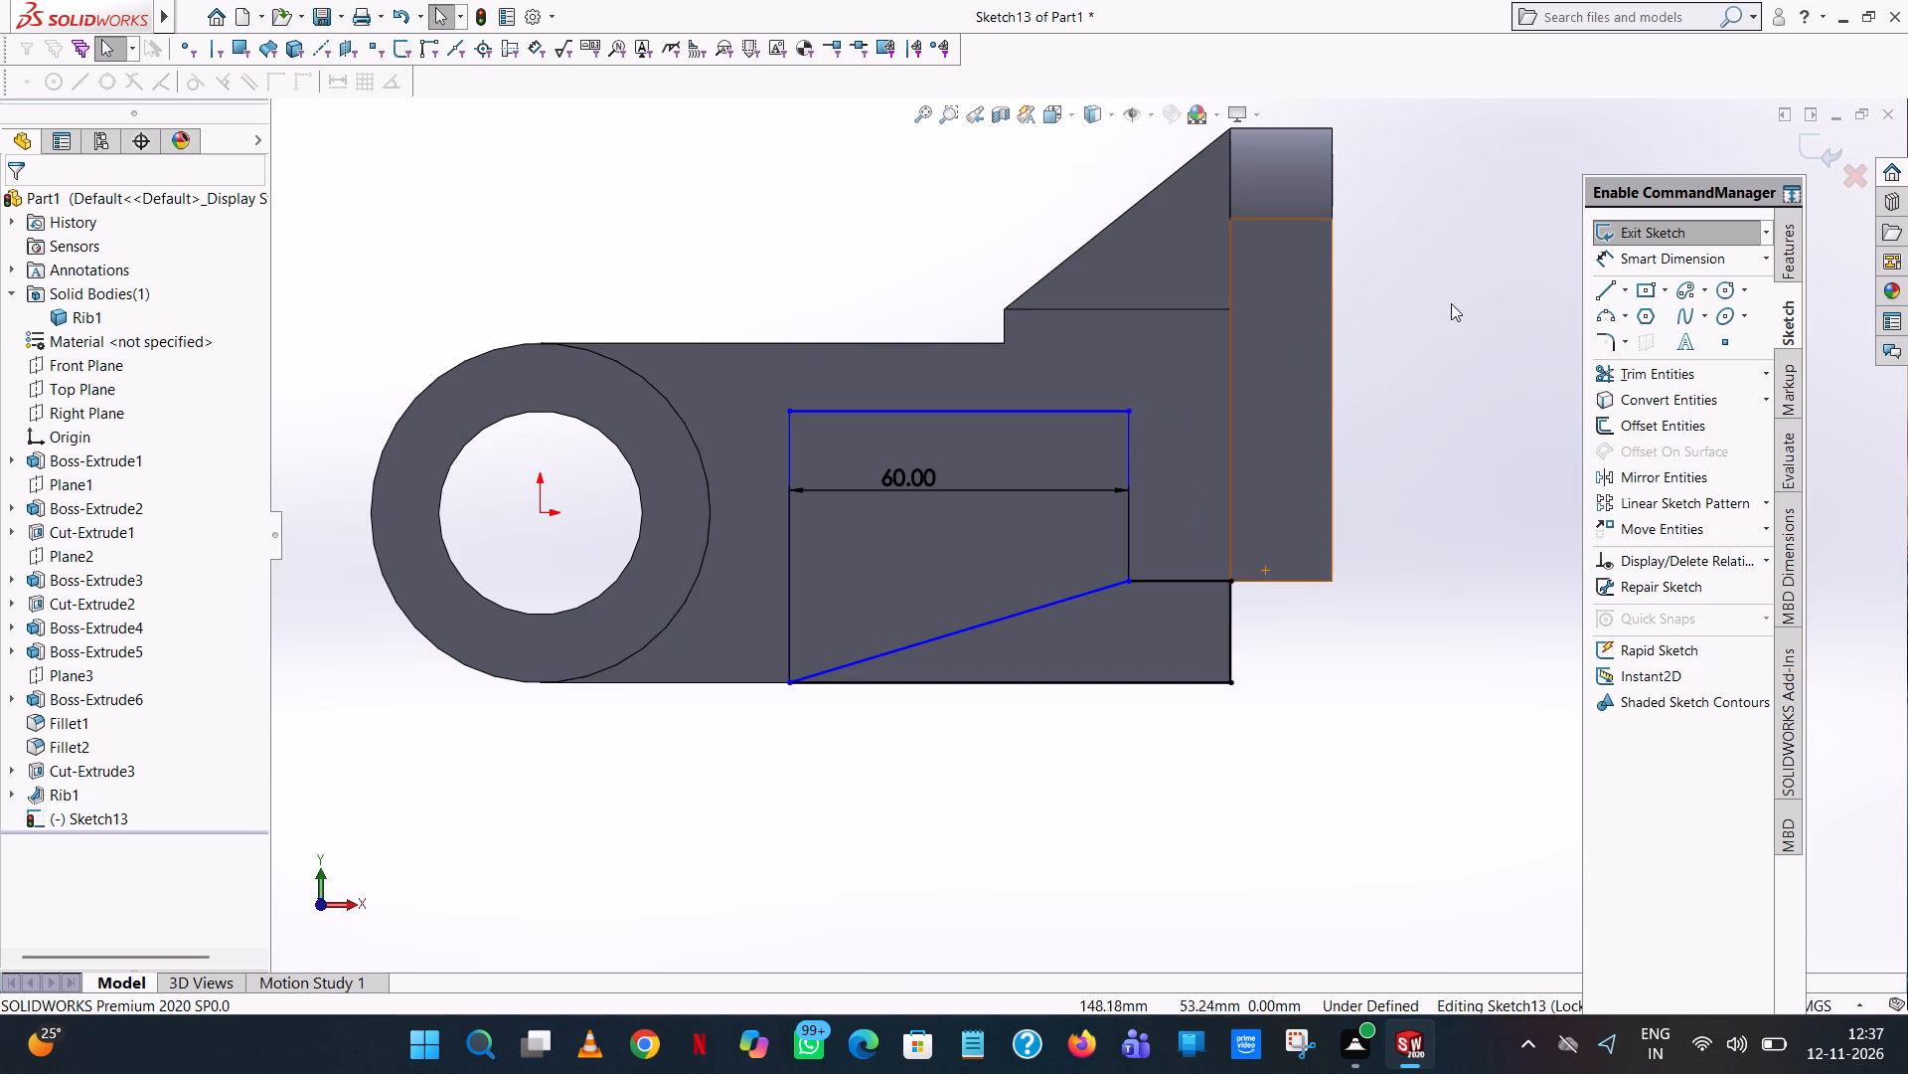
Cut both the upper profile and the tapered underside region through the arm with a 92 mm blind Extruded Cut.
left_click(1789, 254)
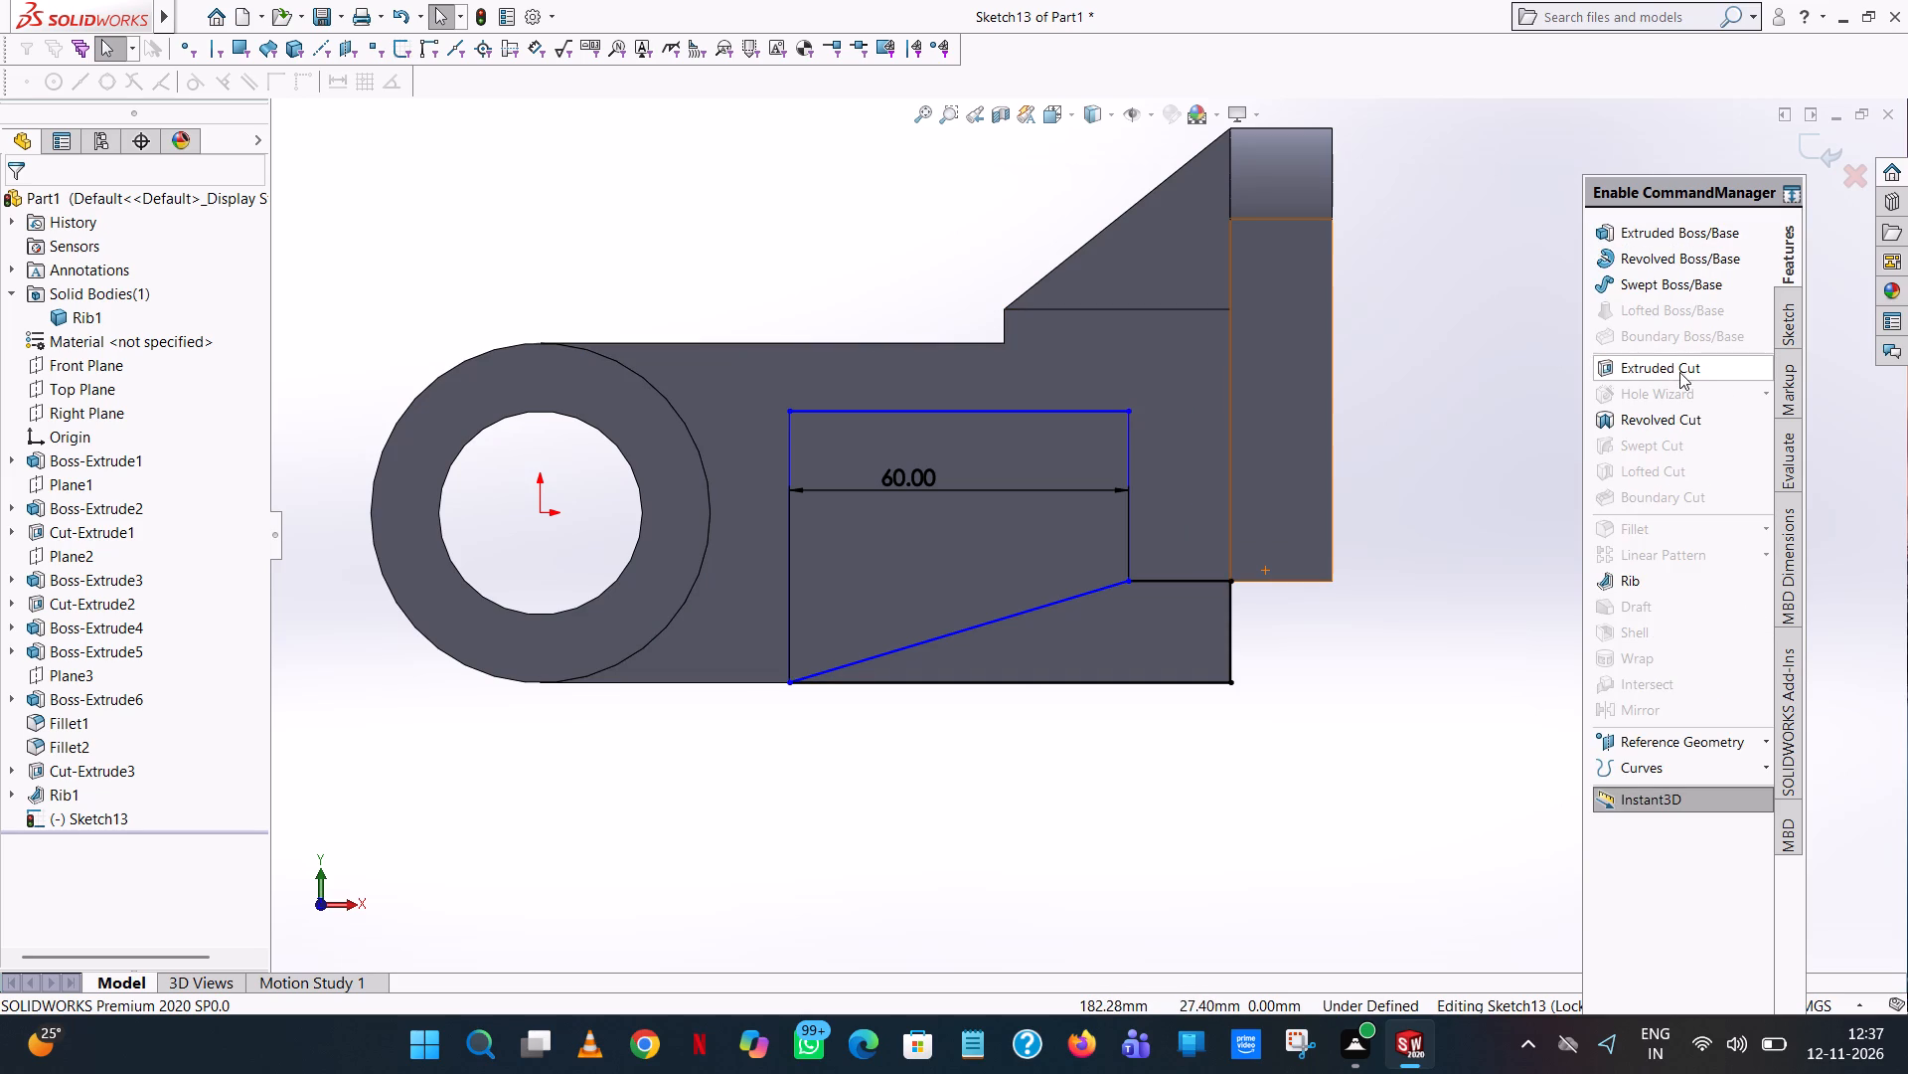
left_click(1679, 372)
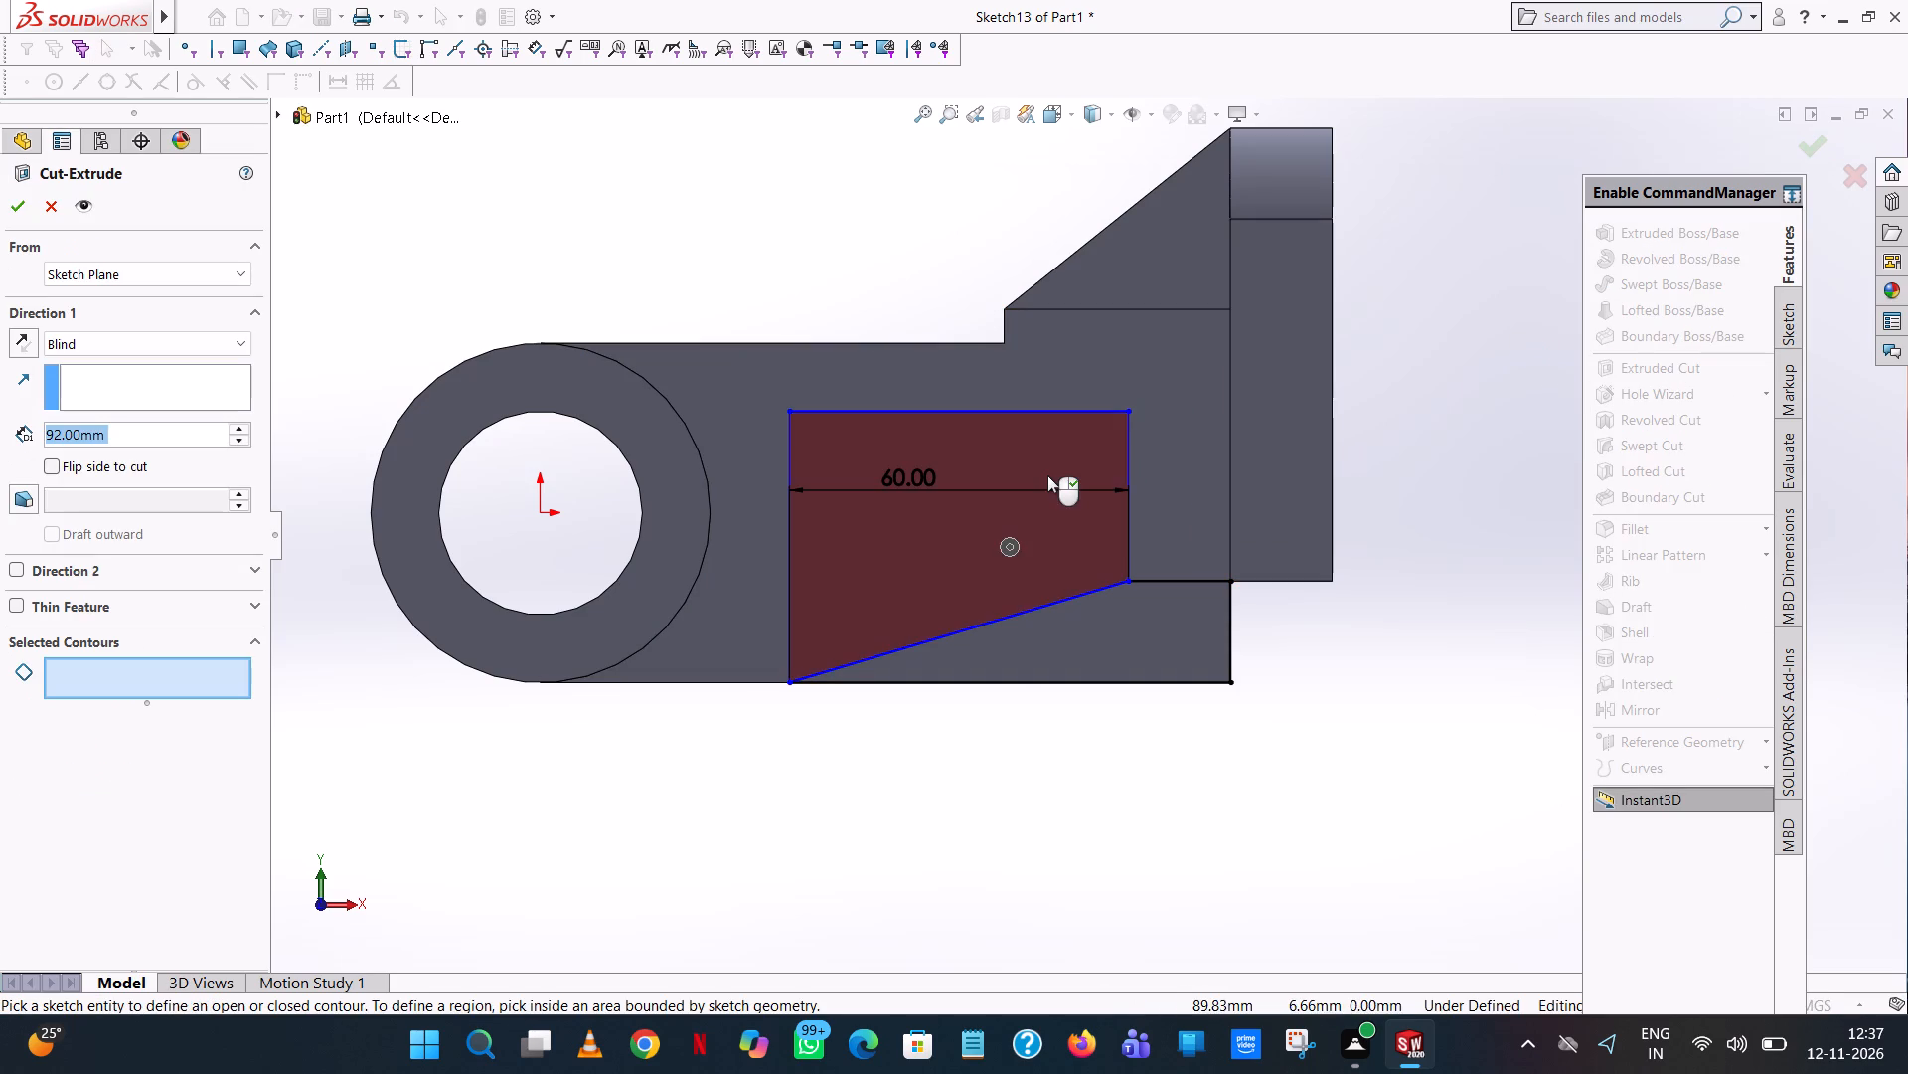
left_click(1047, 475)
left_click(1144, 638)
scroll(1144, 638, "up", 1)
middle_click_drag(1144, 638, 1143, 640)
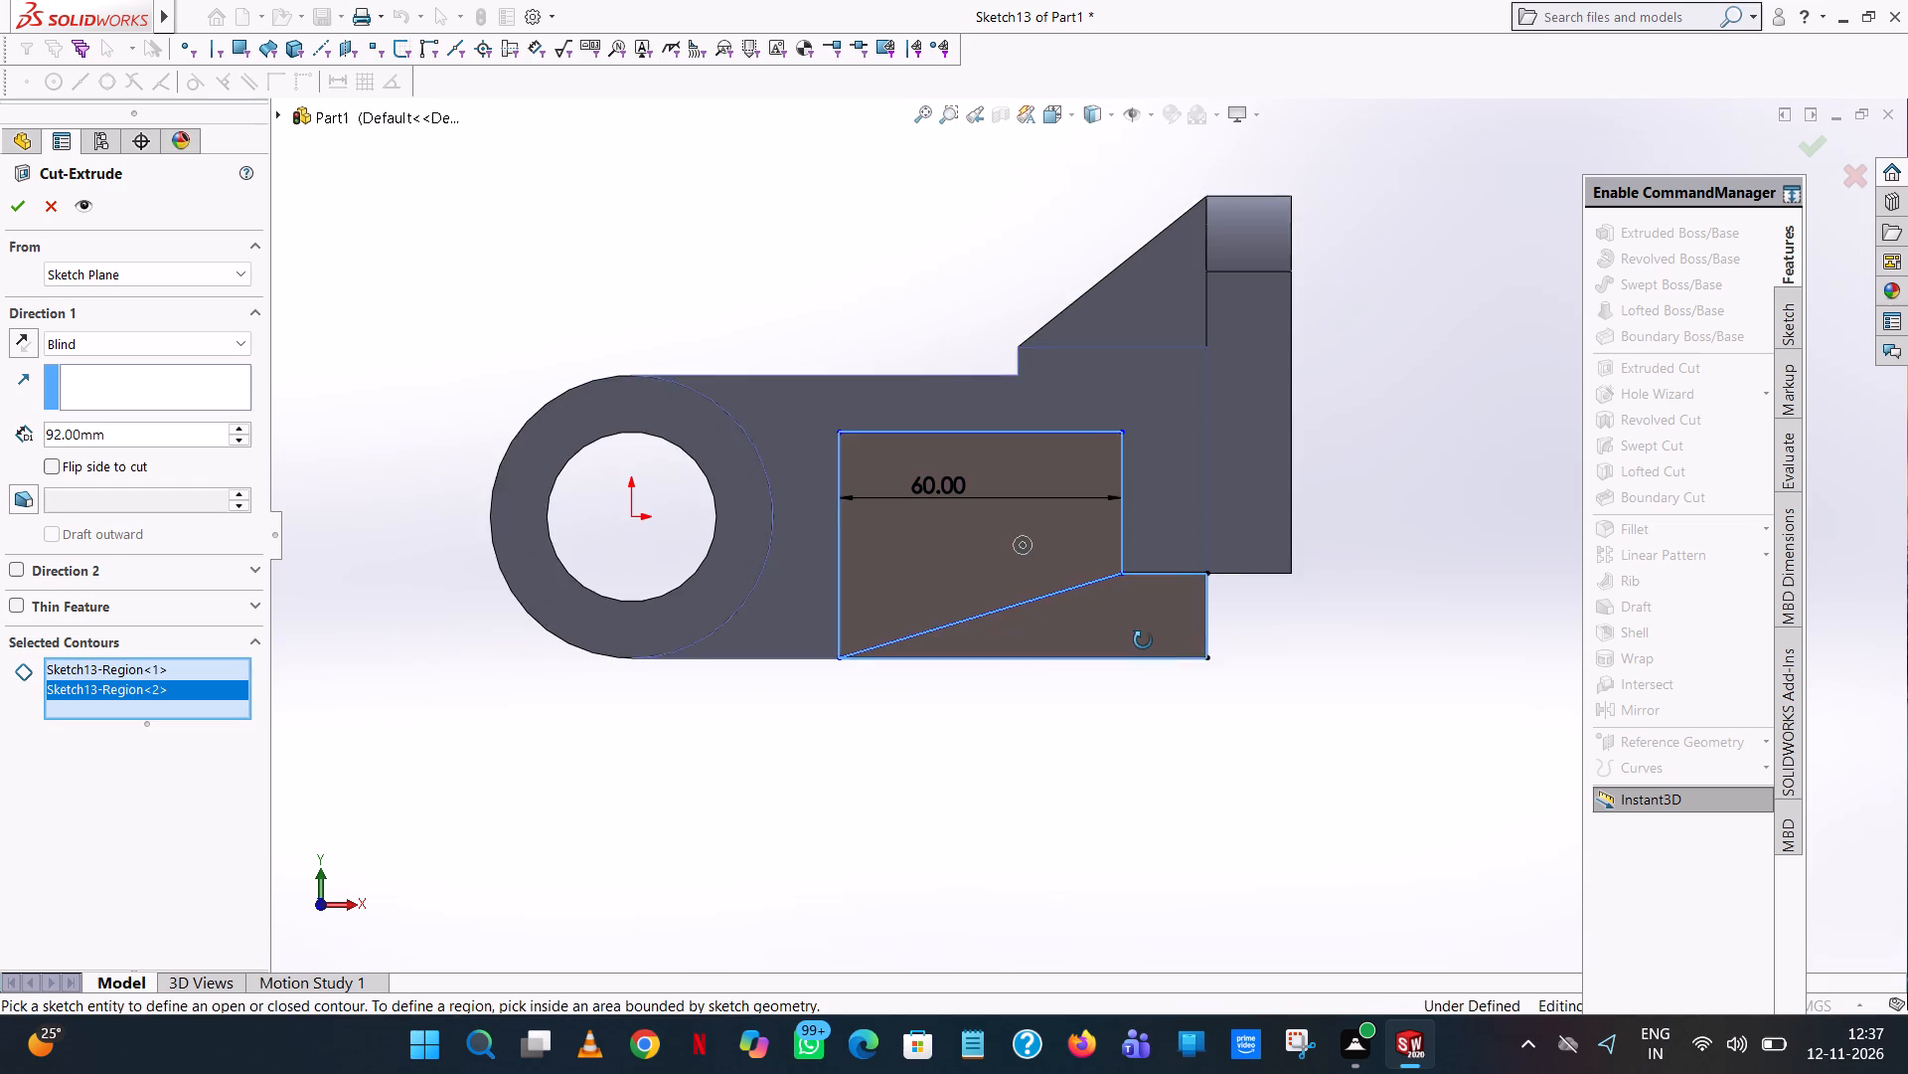
middle_click_drag(1143, 640, 1163, 704)
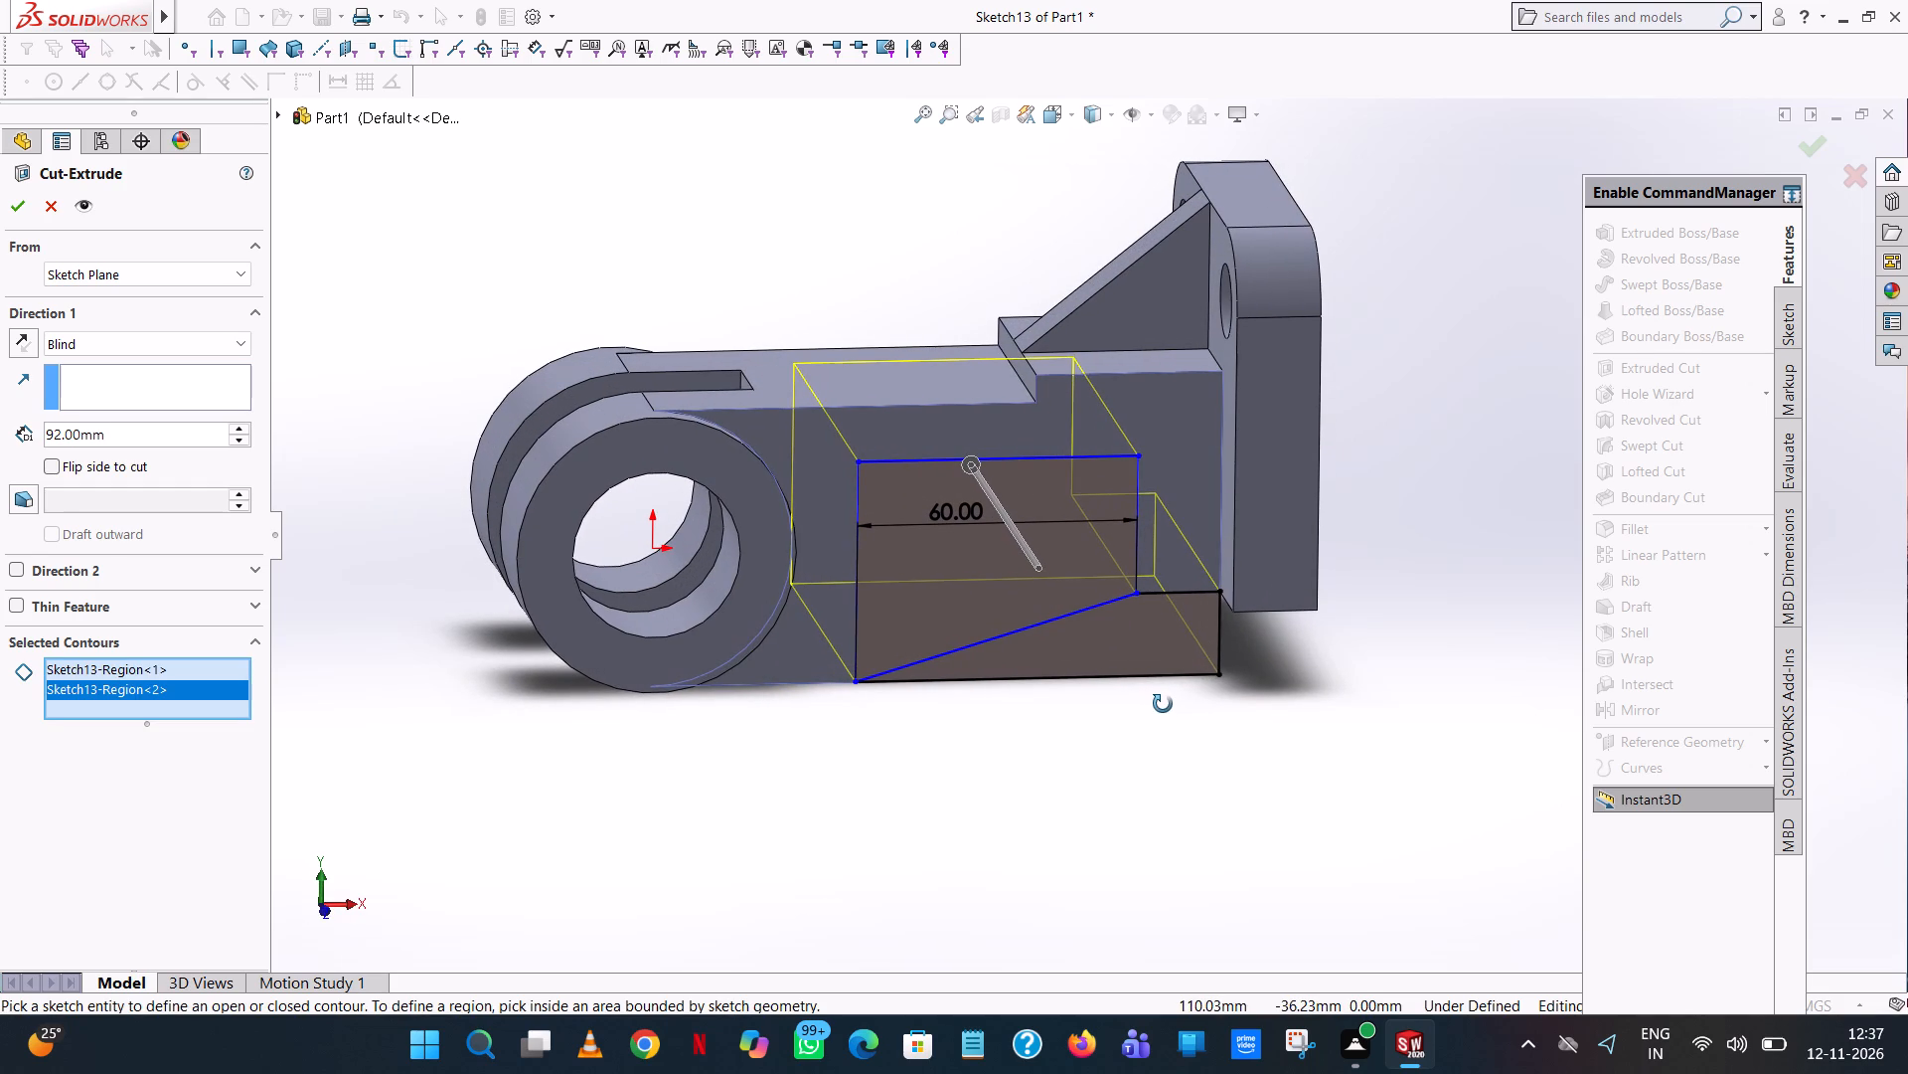
middle_click_drag(1163, 704, 1117, 575)
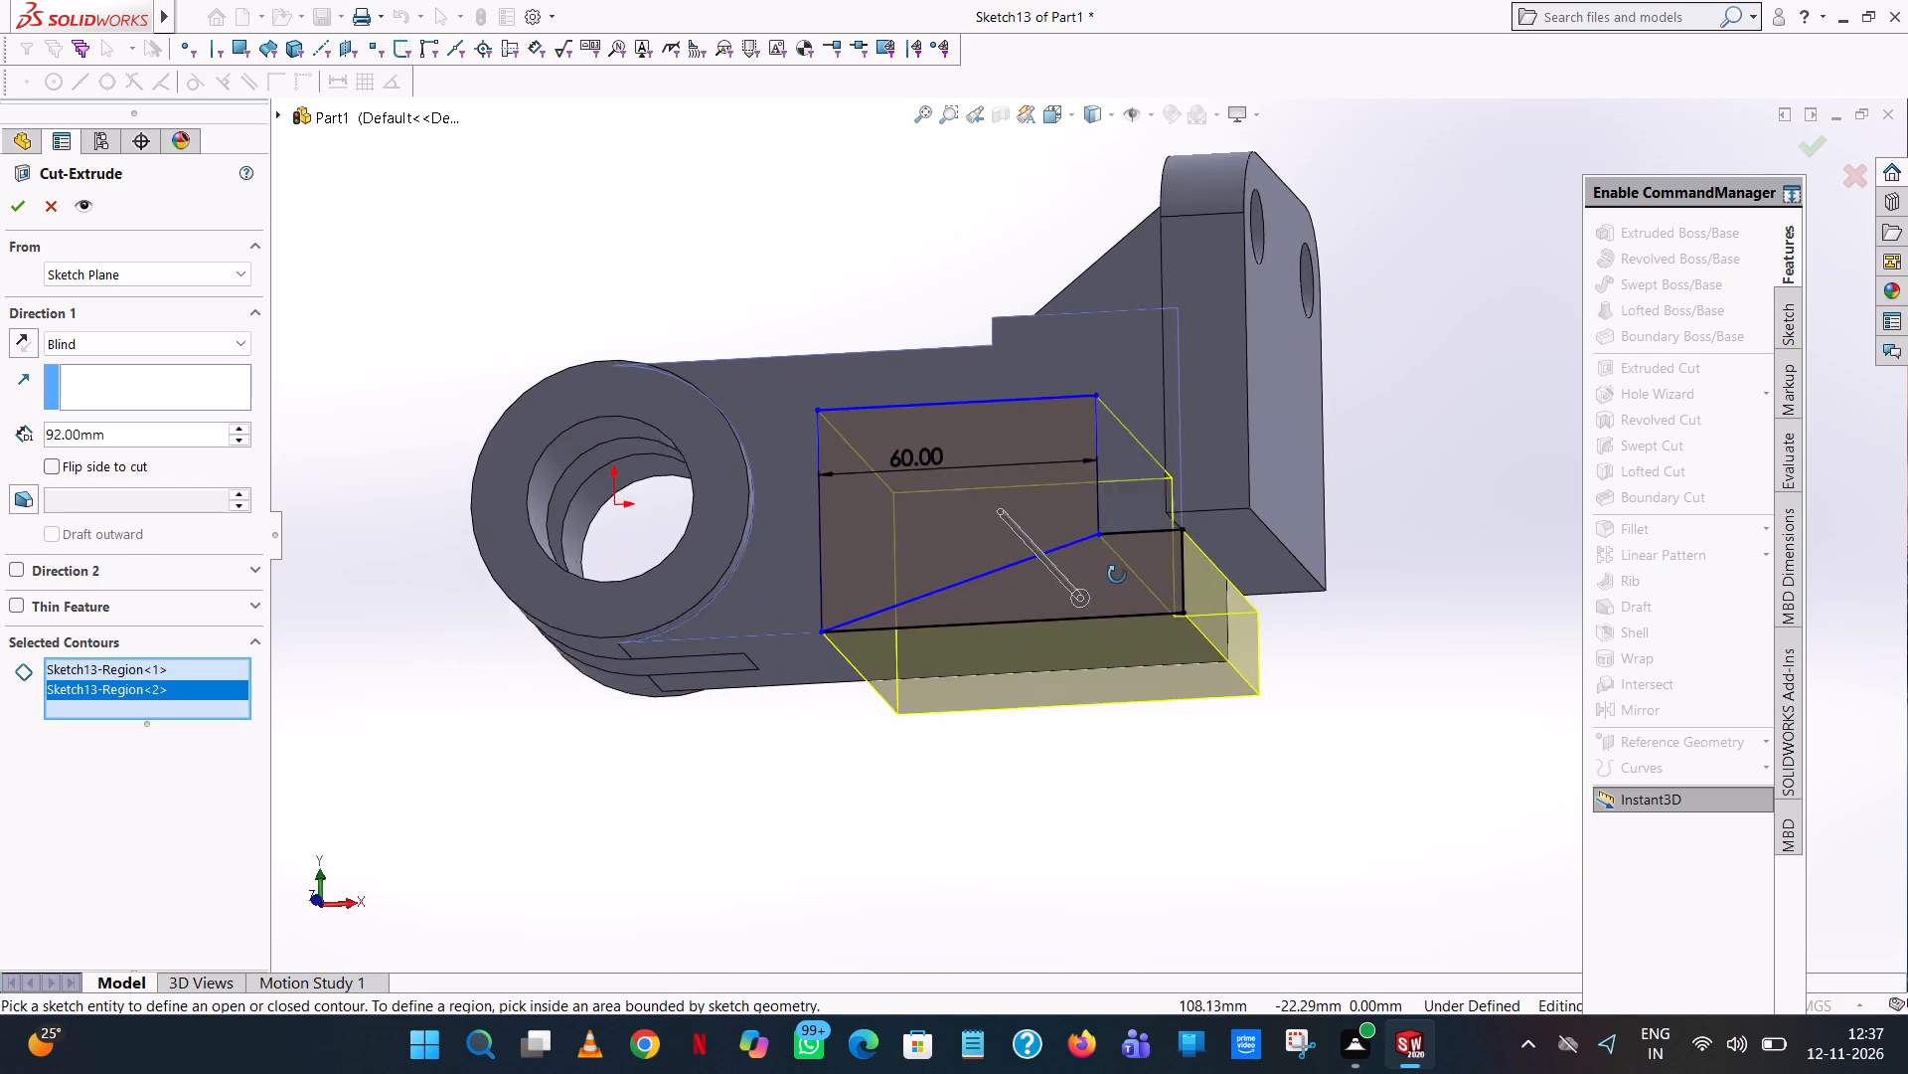
middle_click_drag(1117, 575, 1190, 773)
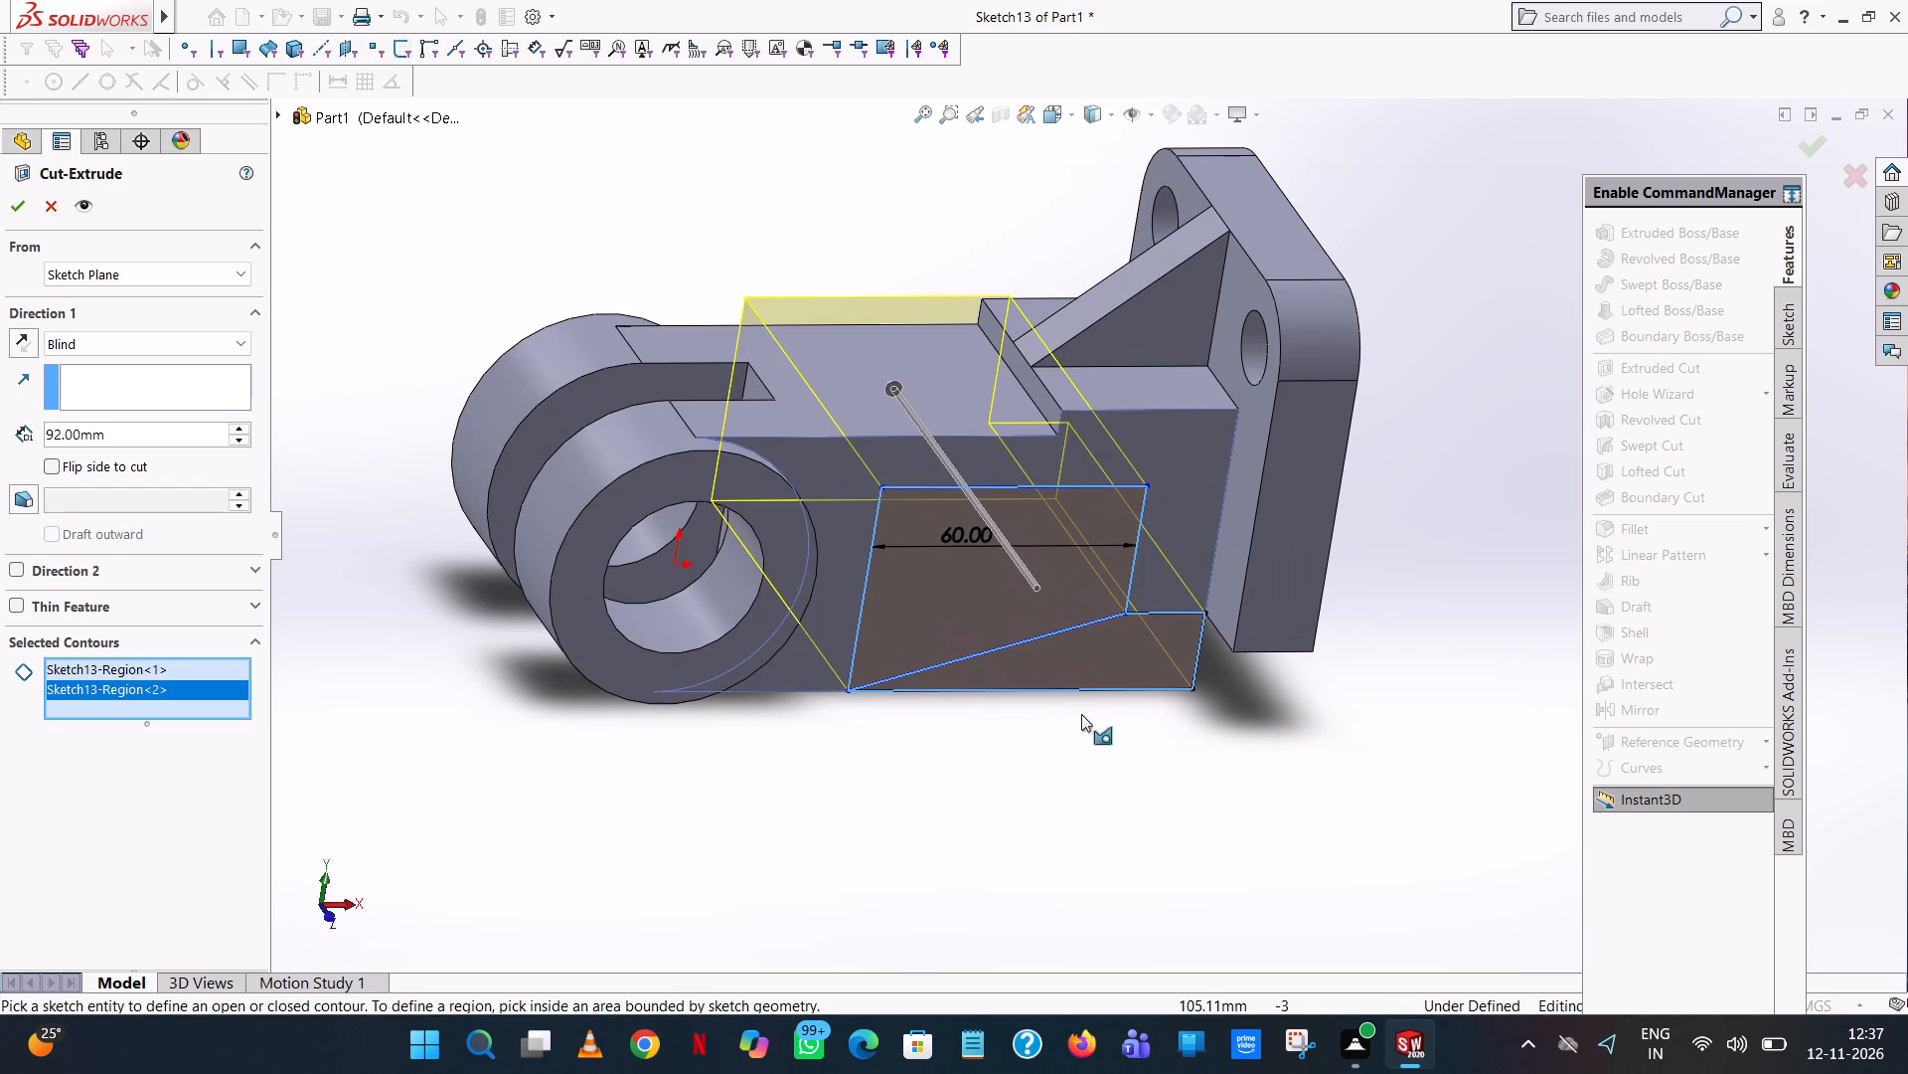
left_click(8, 198)
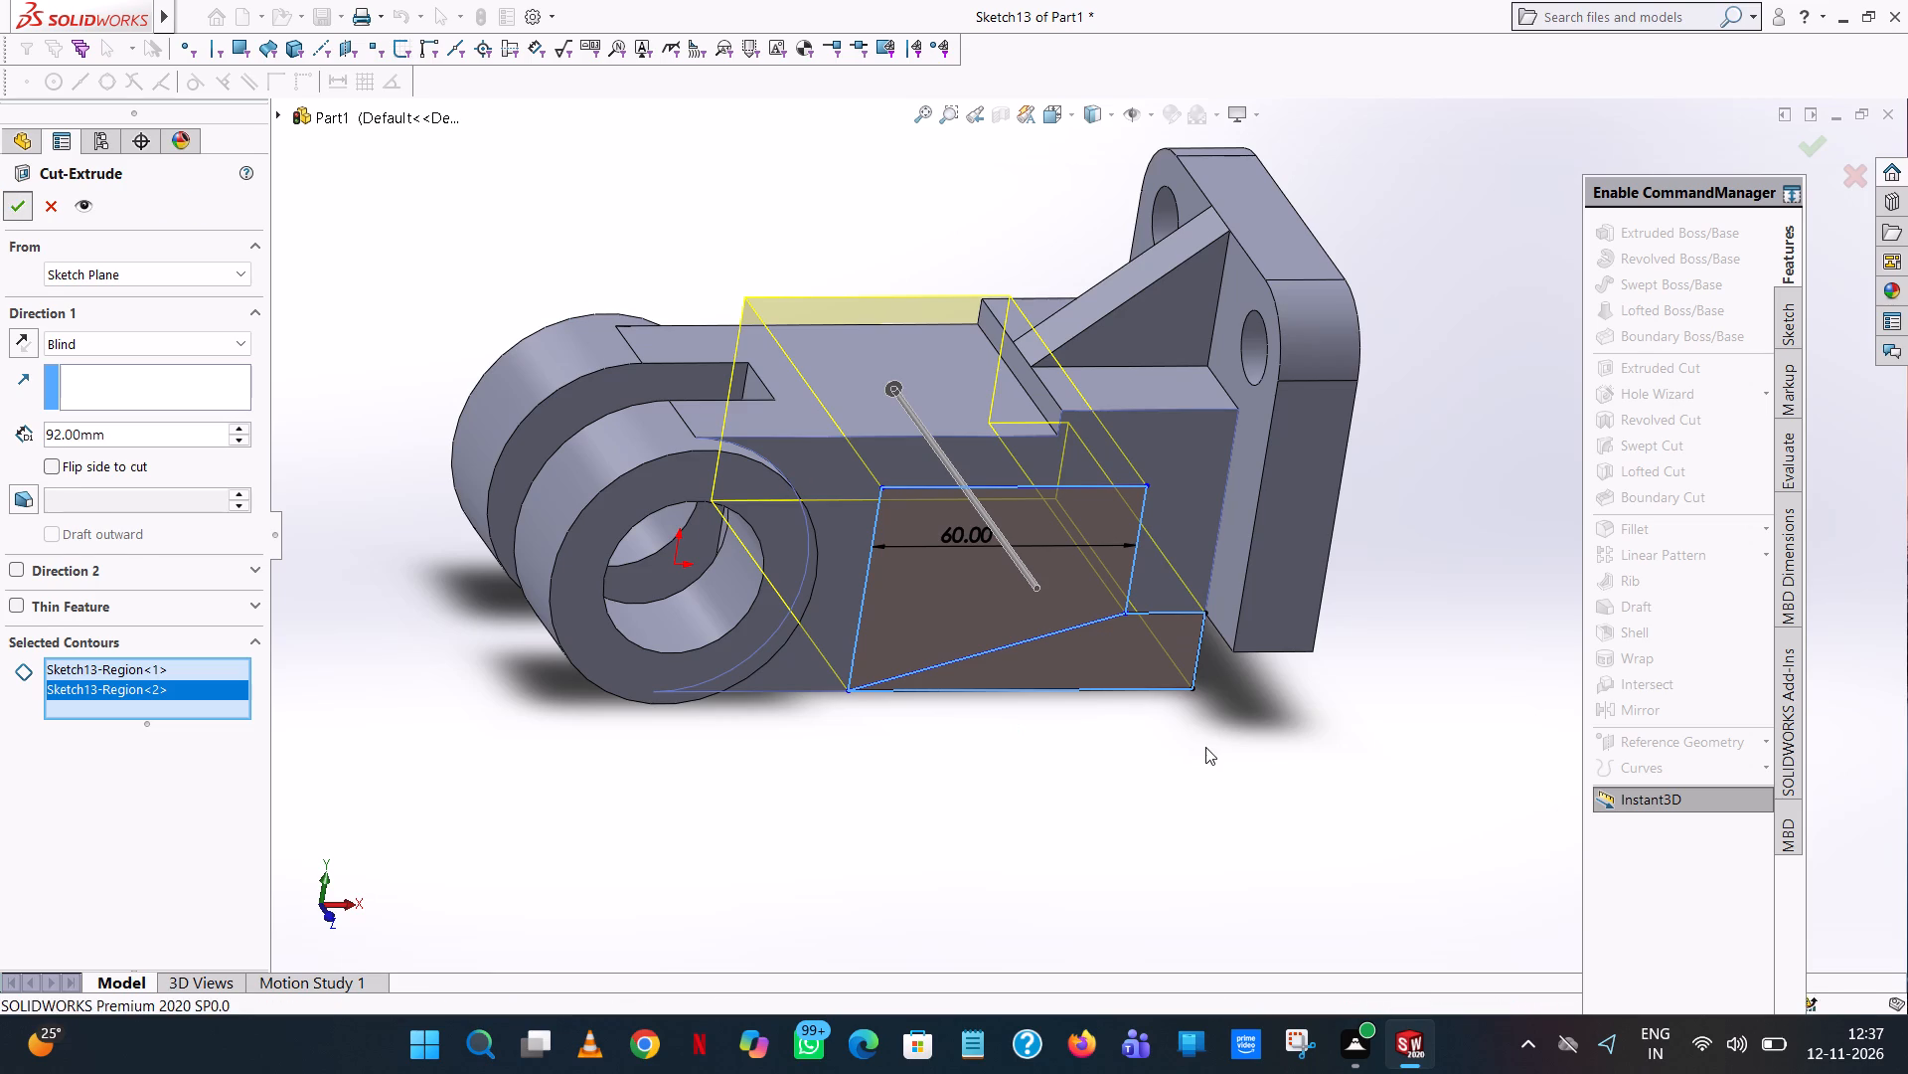
left_click(1059, 749)
Examine the arm's underside opening and the surrounding blocks from several angles.
middle_click_drag(1047, 735, 1051, 628)
scroll(1051, 628, "up", 1)
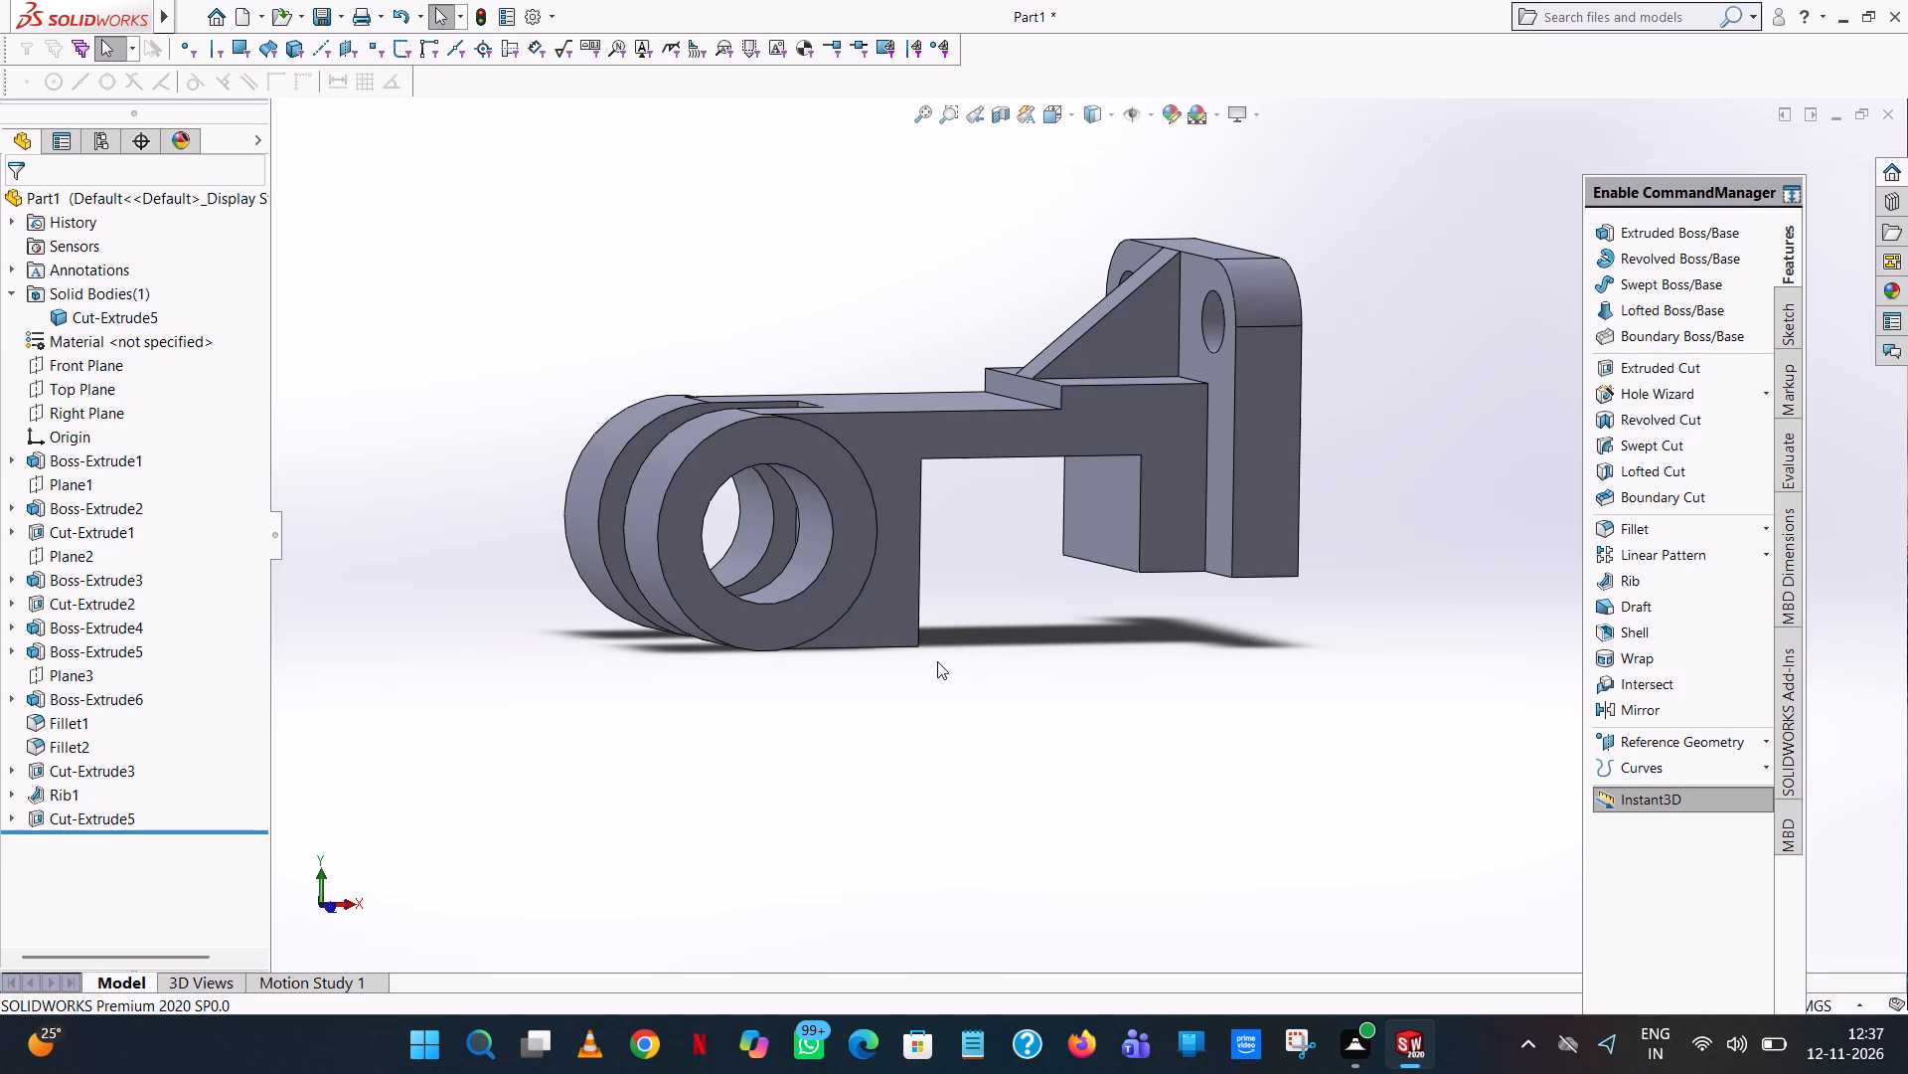
middle_click_drag(1072, 496, 1065, 496)
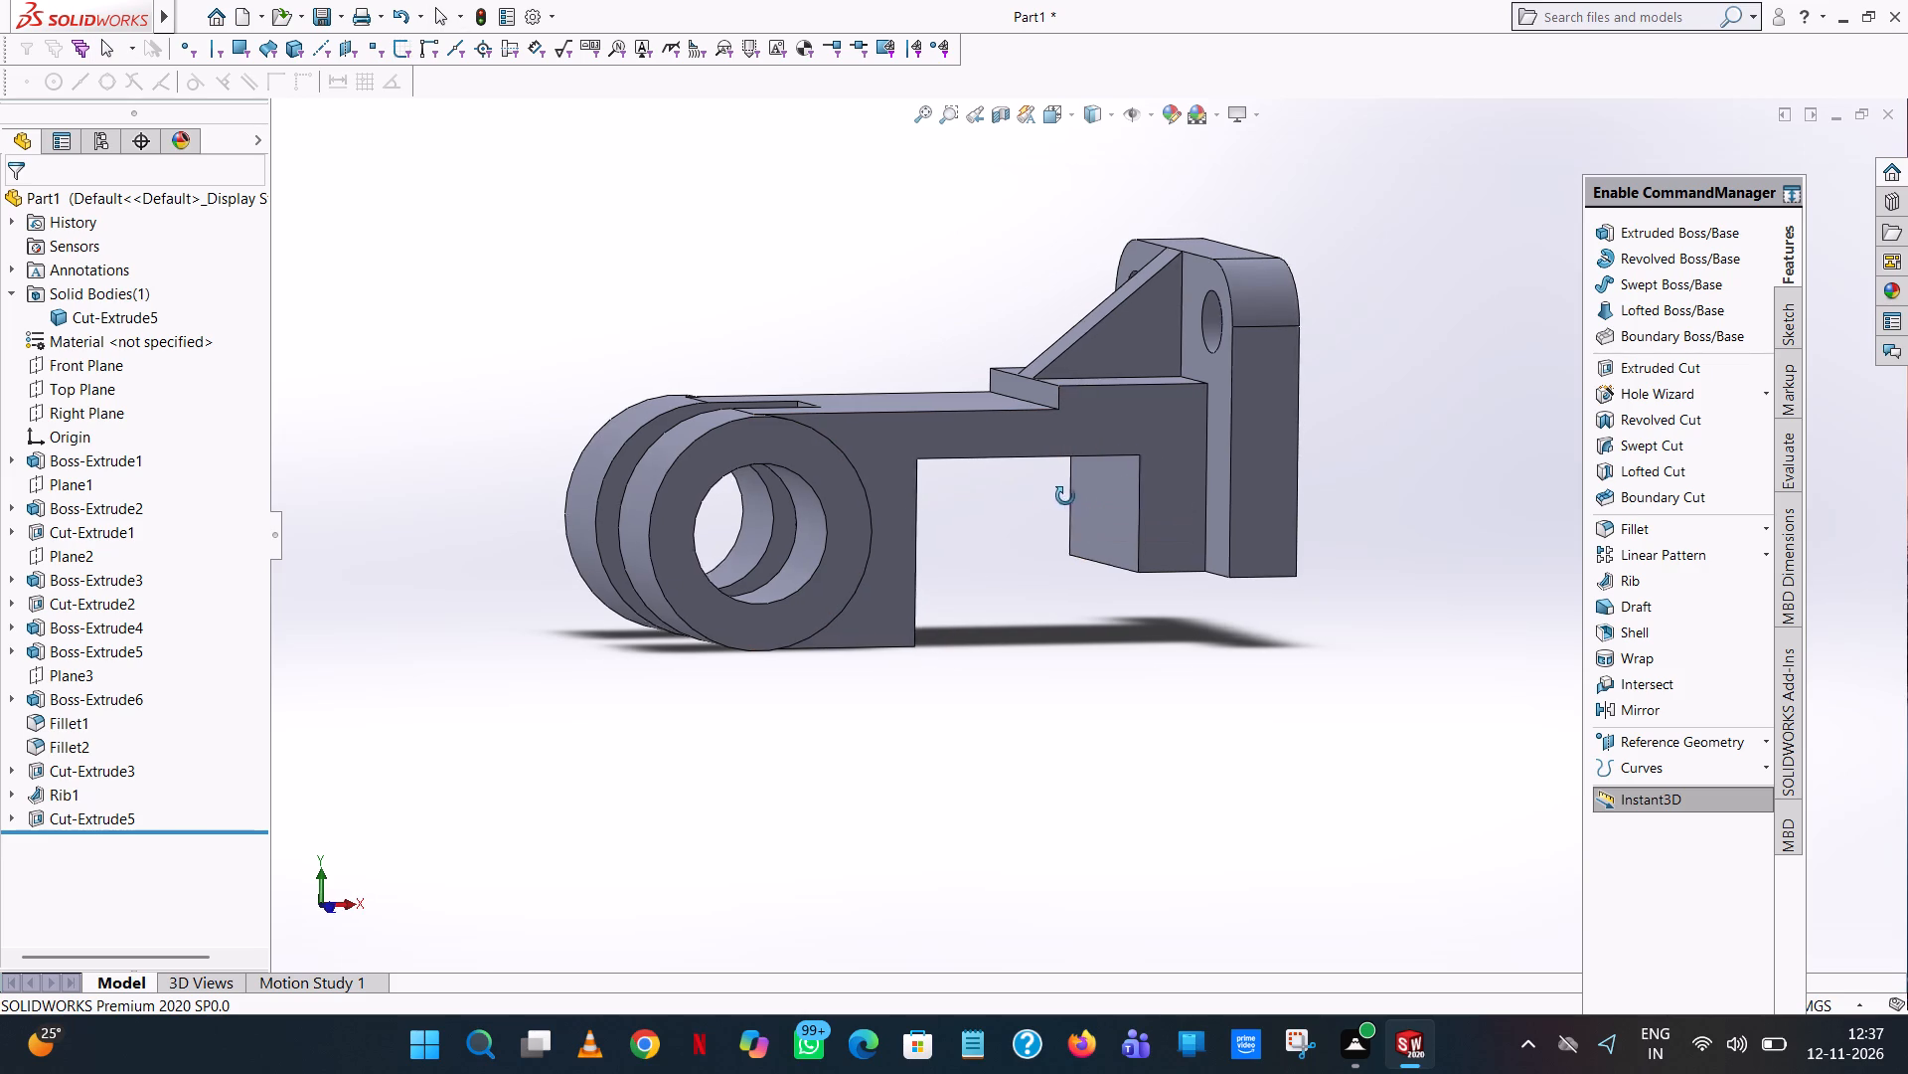
middle_click_drag(1065, 496, 1031, 498)
scroll(1031, 498, "up", 1)
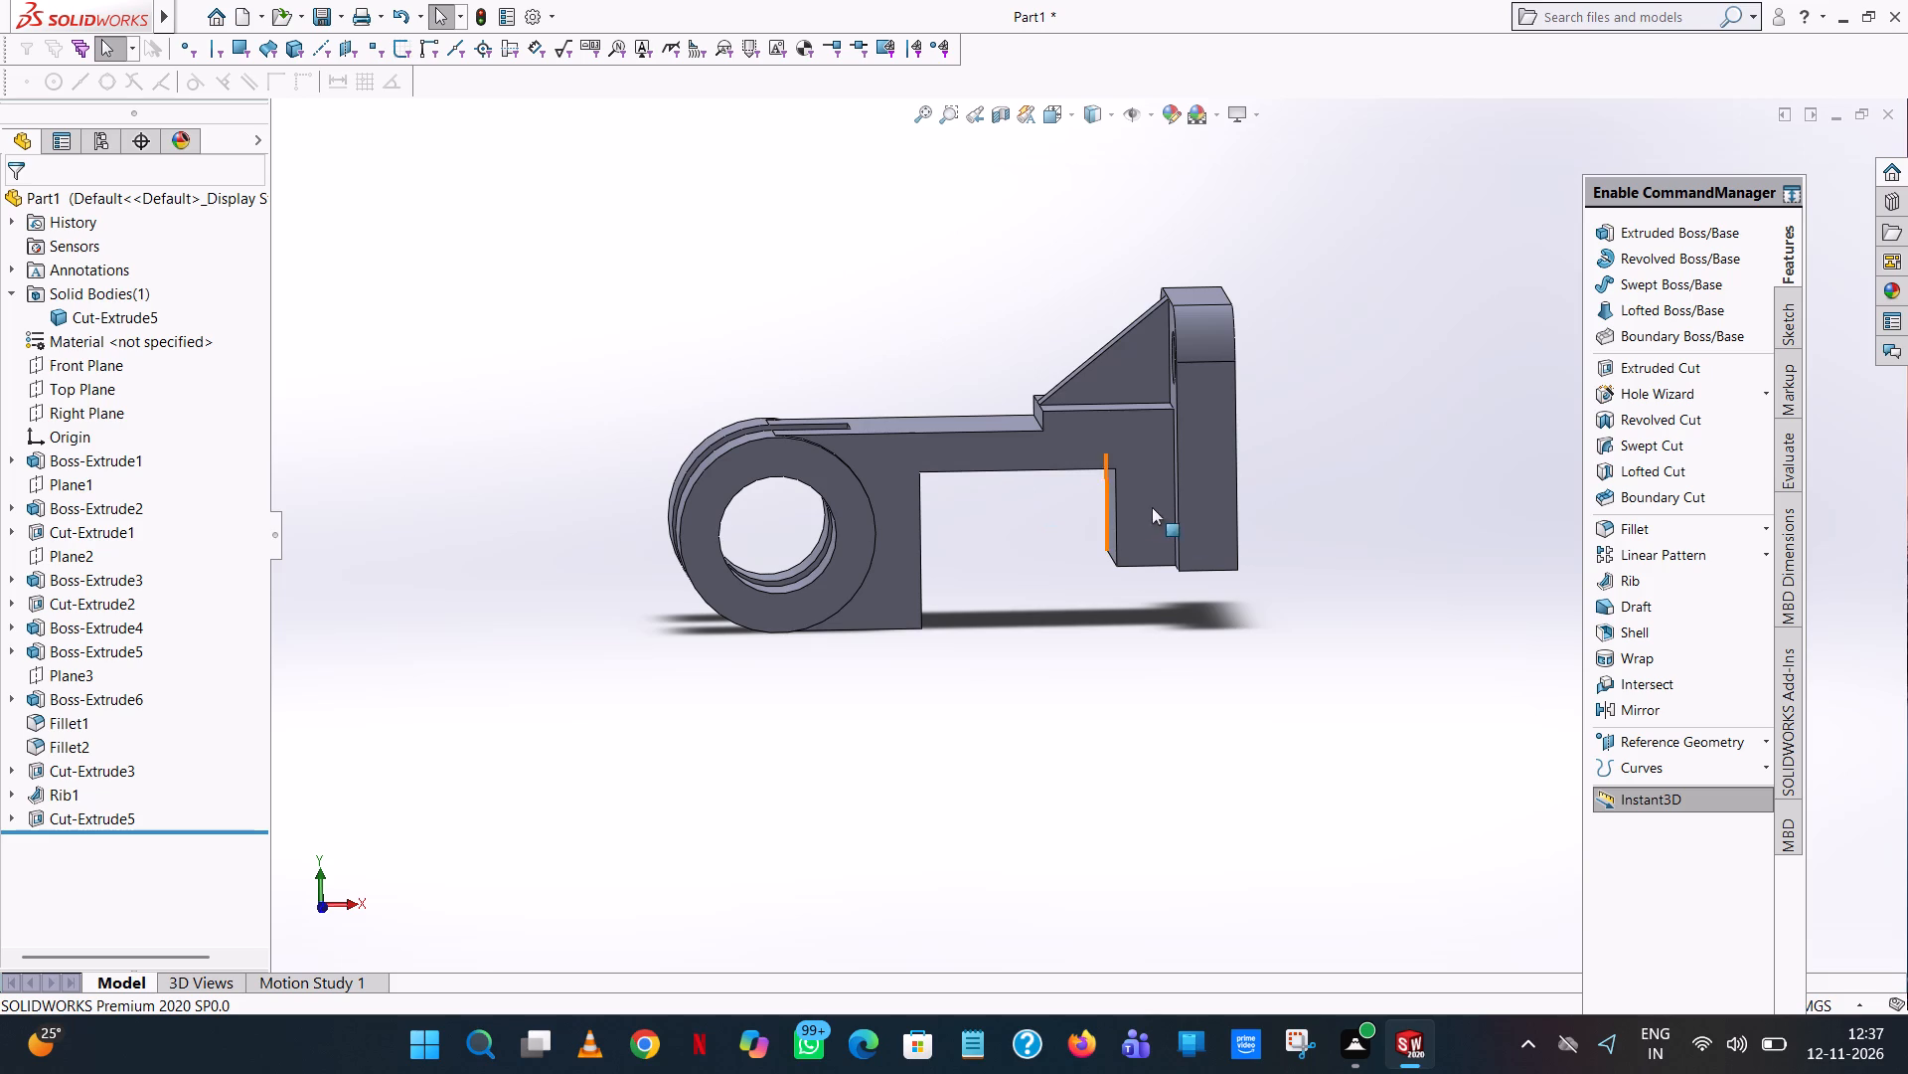
scroll(929, 570, "up", 1)
middle_click_drag(929, 570, 839, 575)
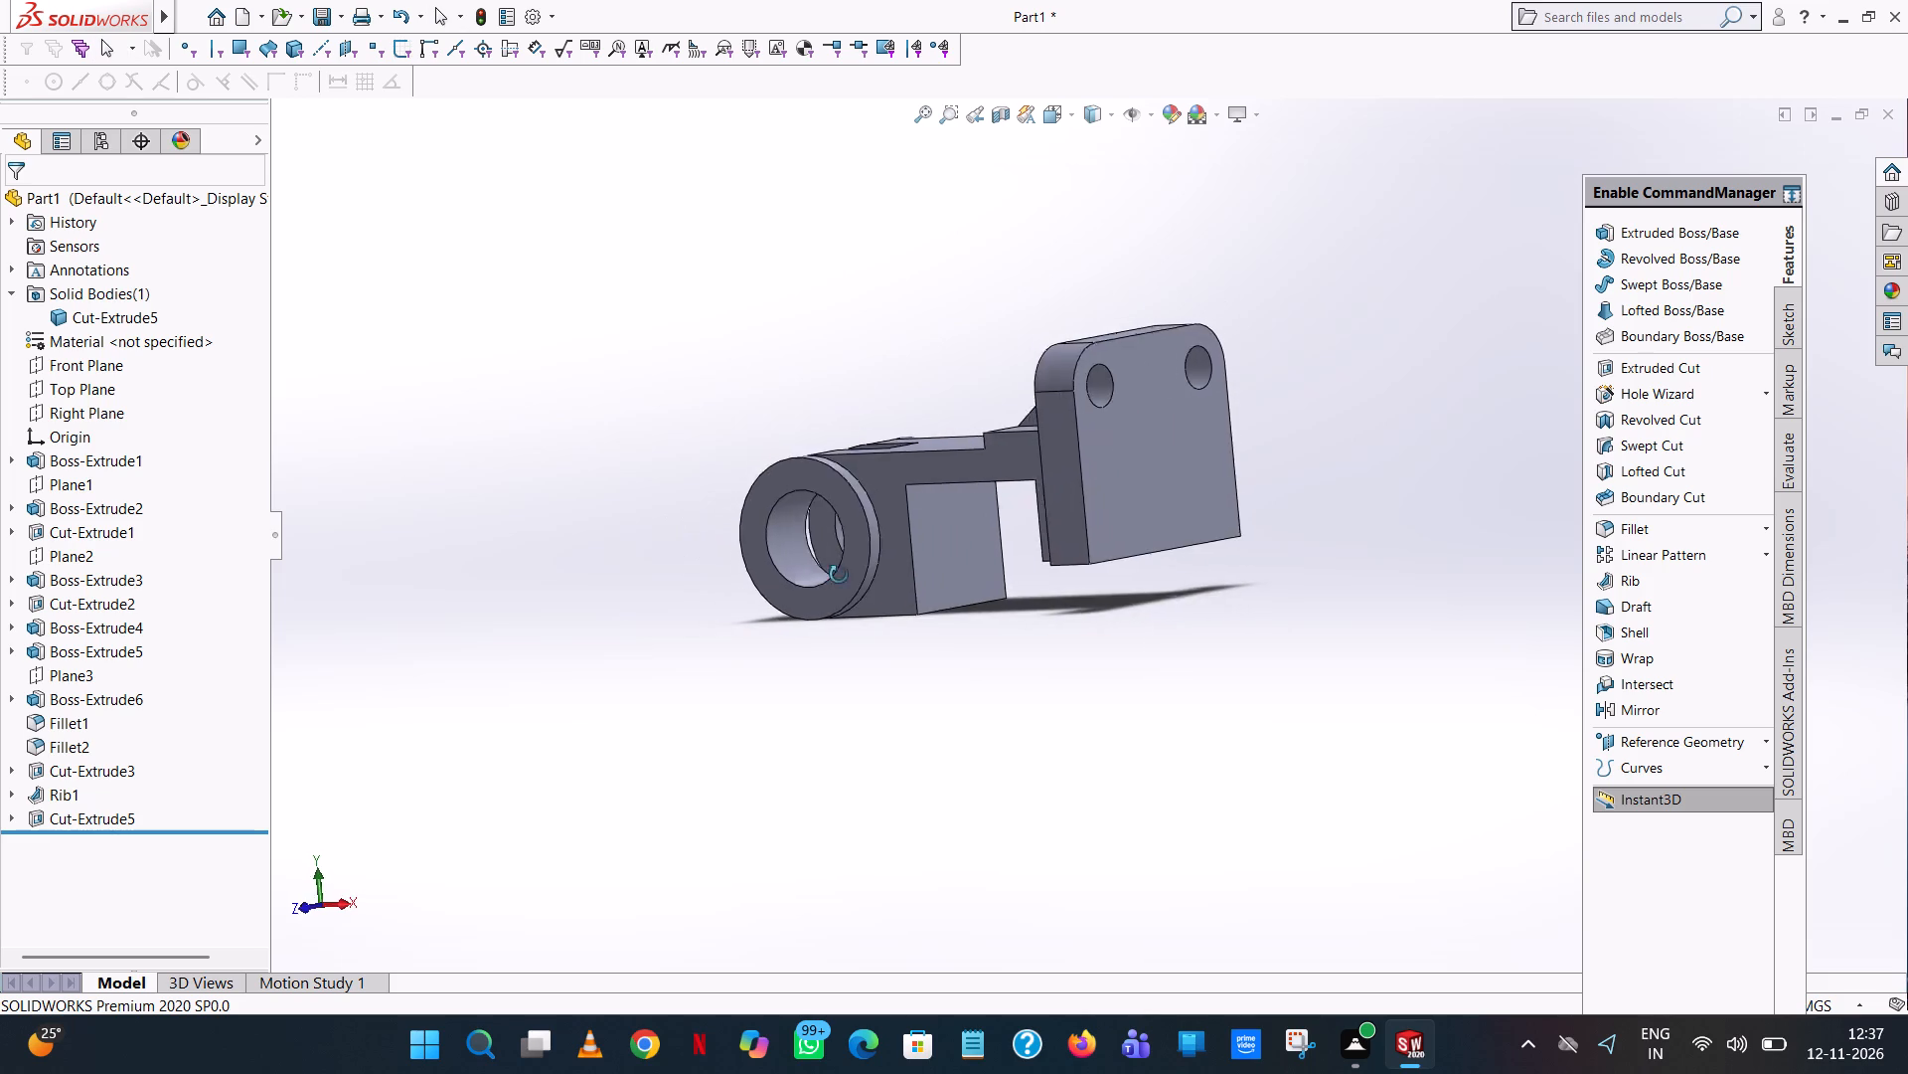
middle_click_drag(839, 575, 930, 621)
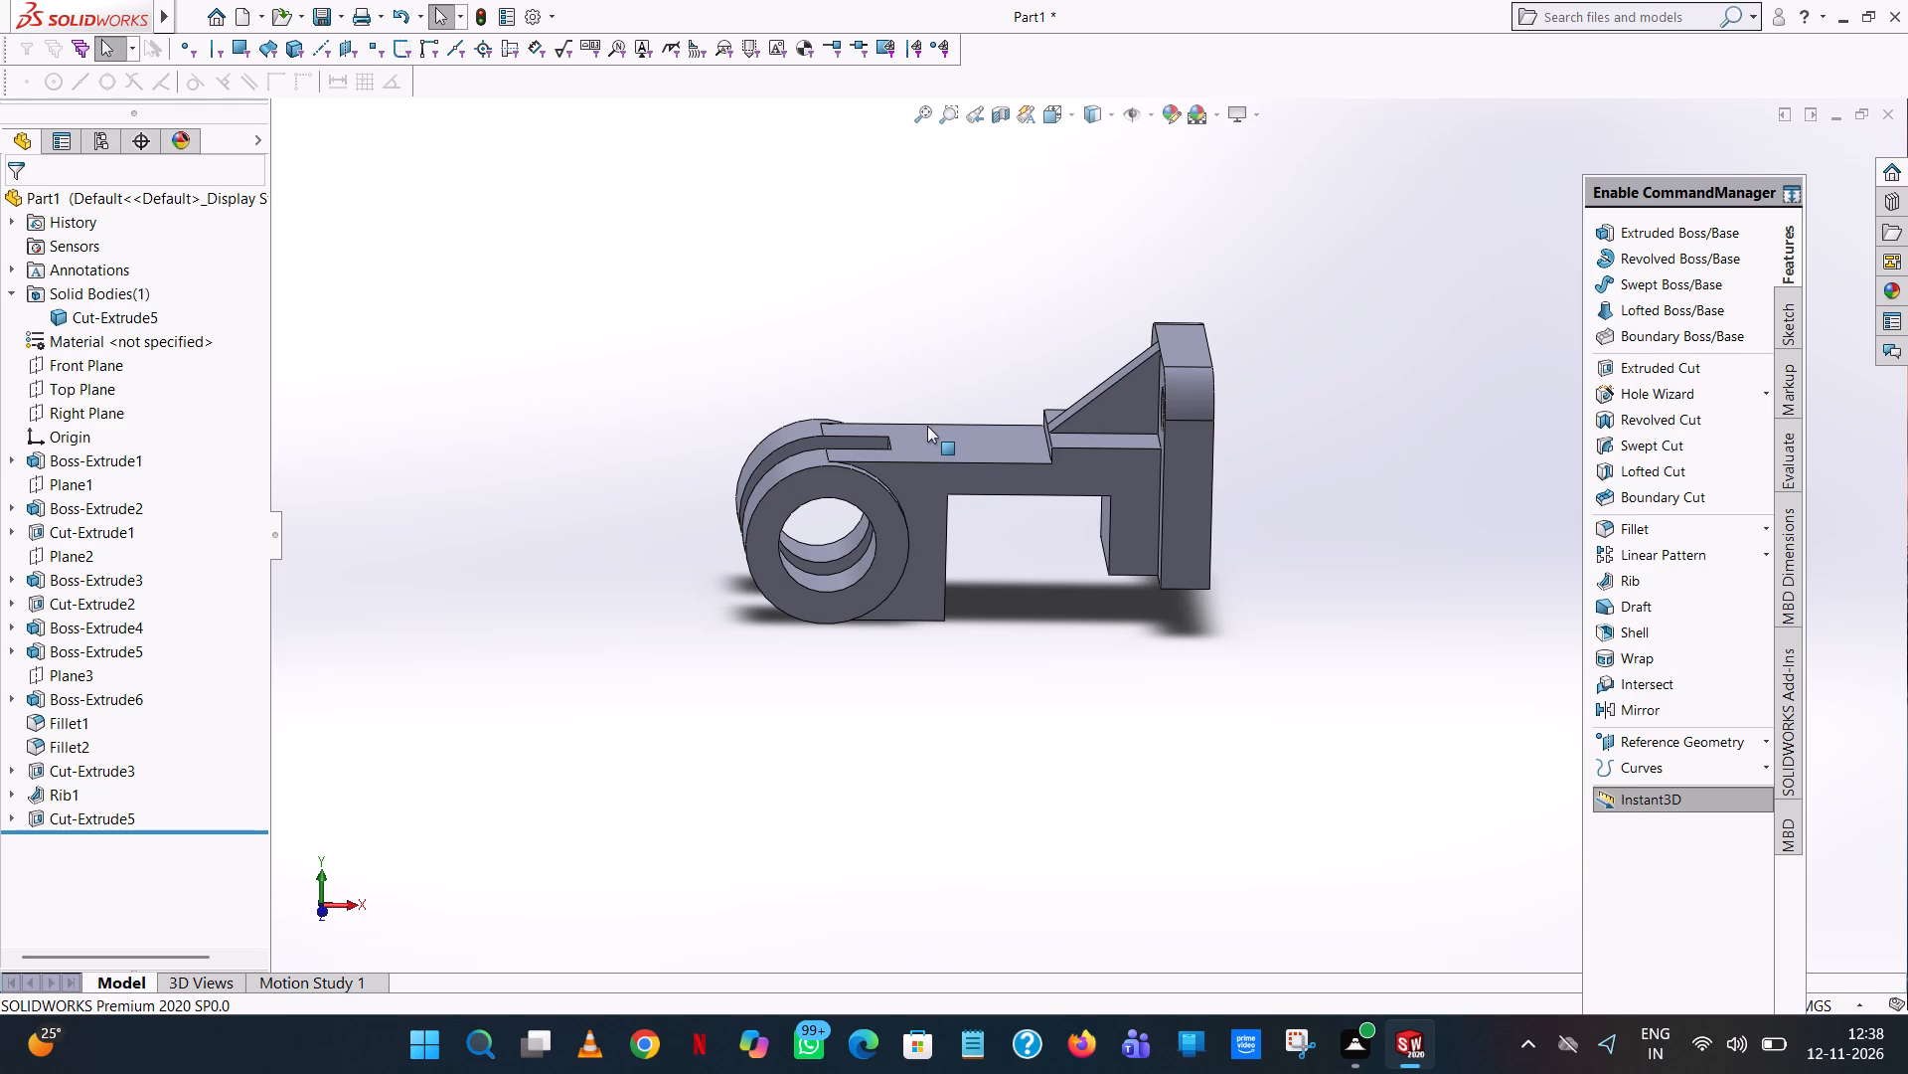
scroll(1044, 536, "down", 1)
middle_click_drag(1042, 536, 1020, 497)
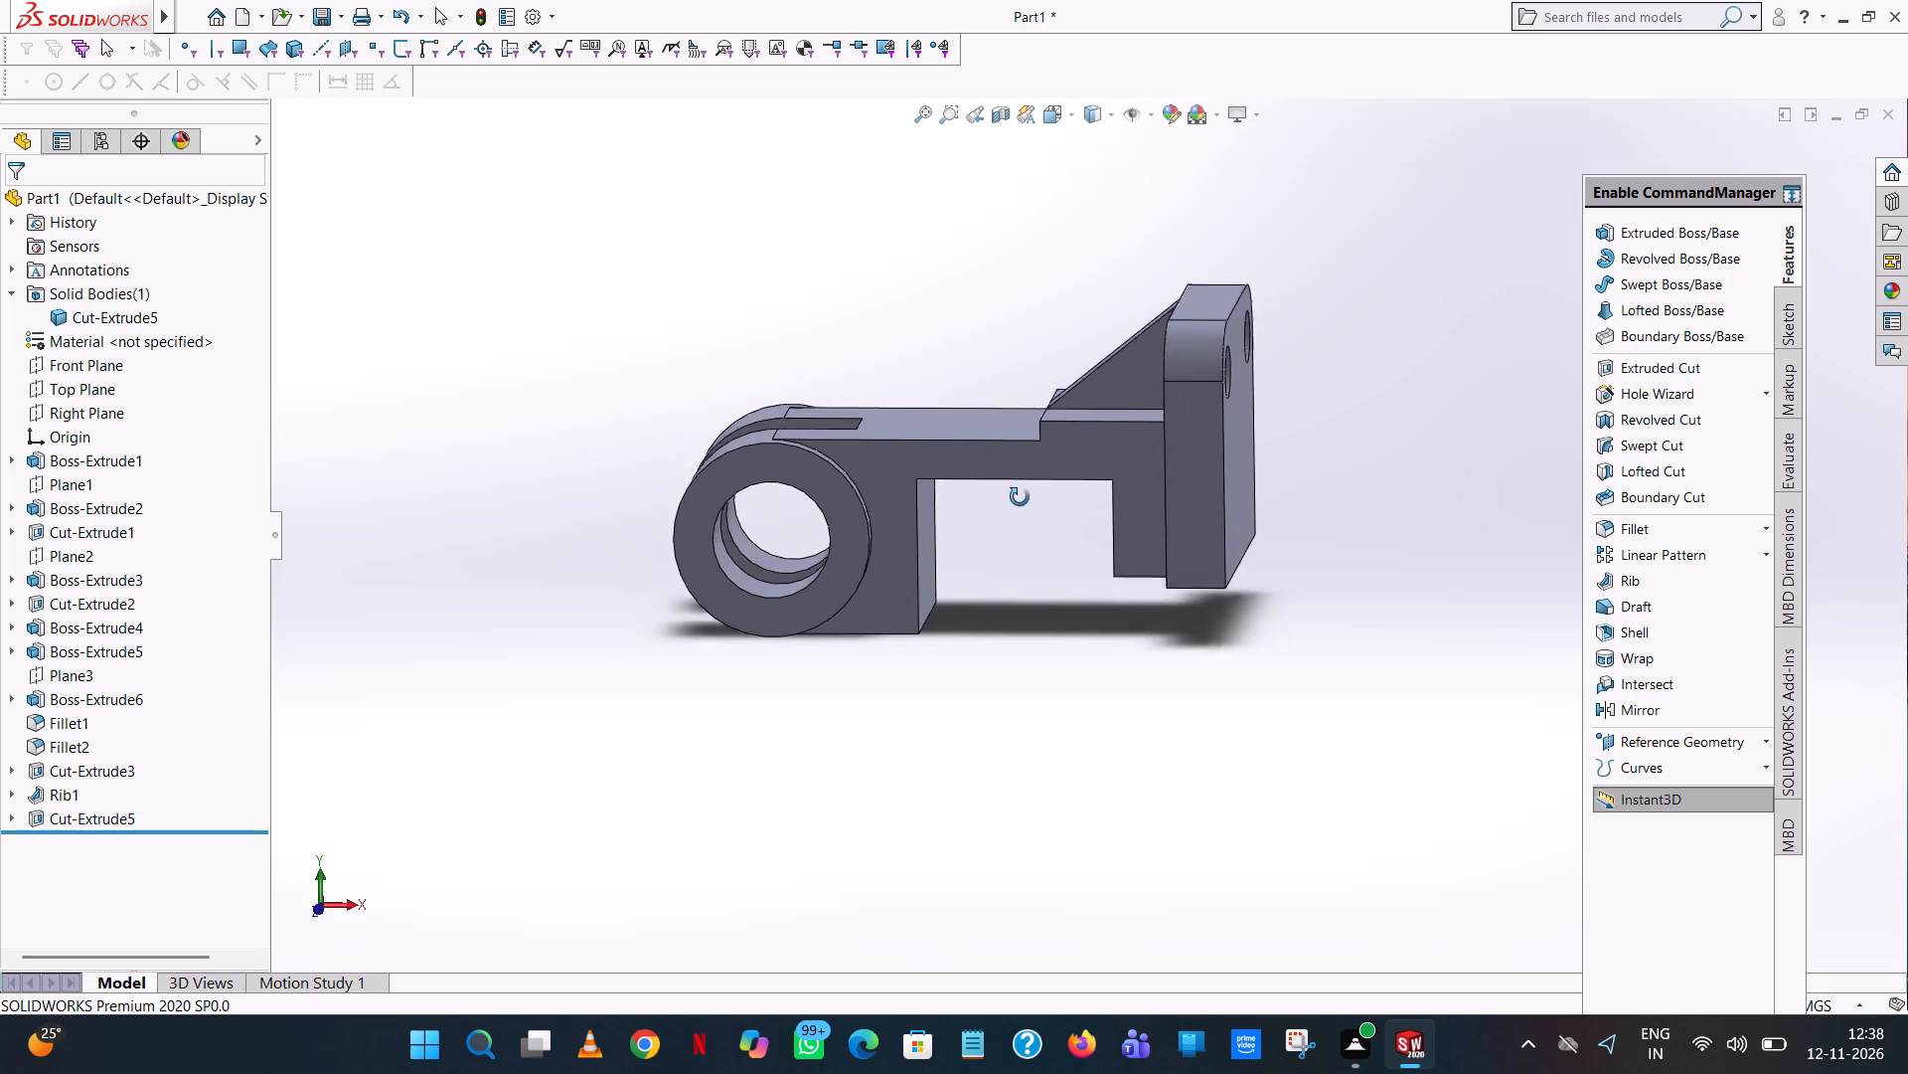
middle_click_drag(1020, 497, 1065, 538)
scroll(1034, 471, "down", 1)
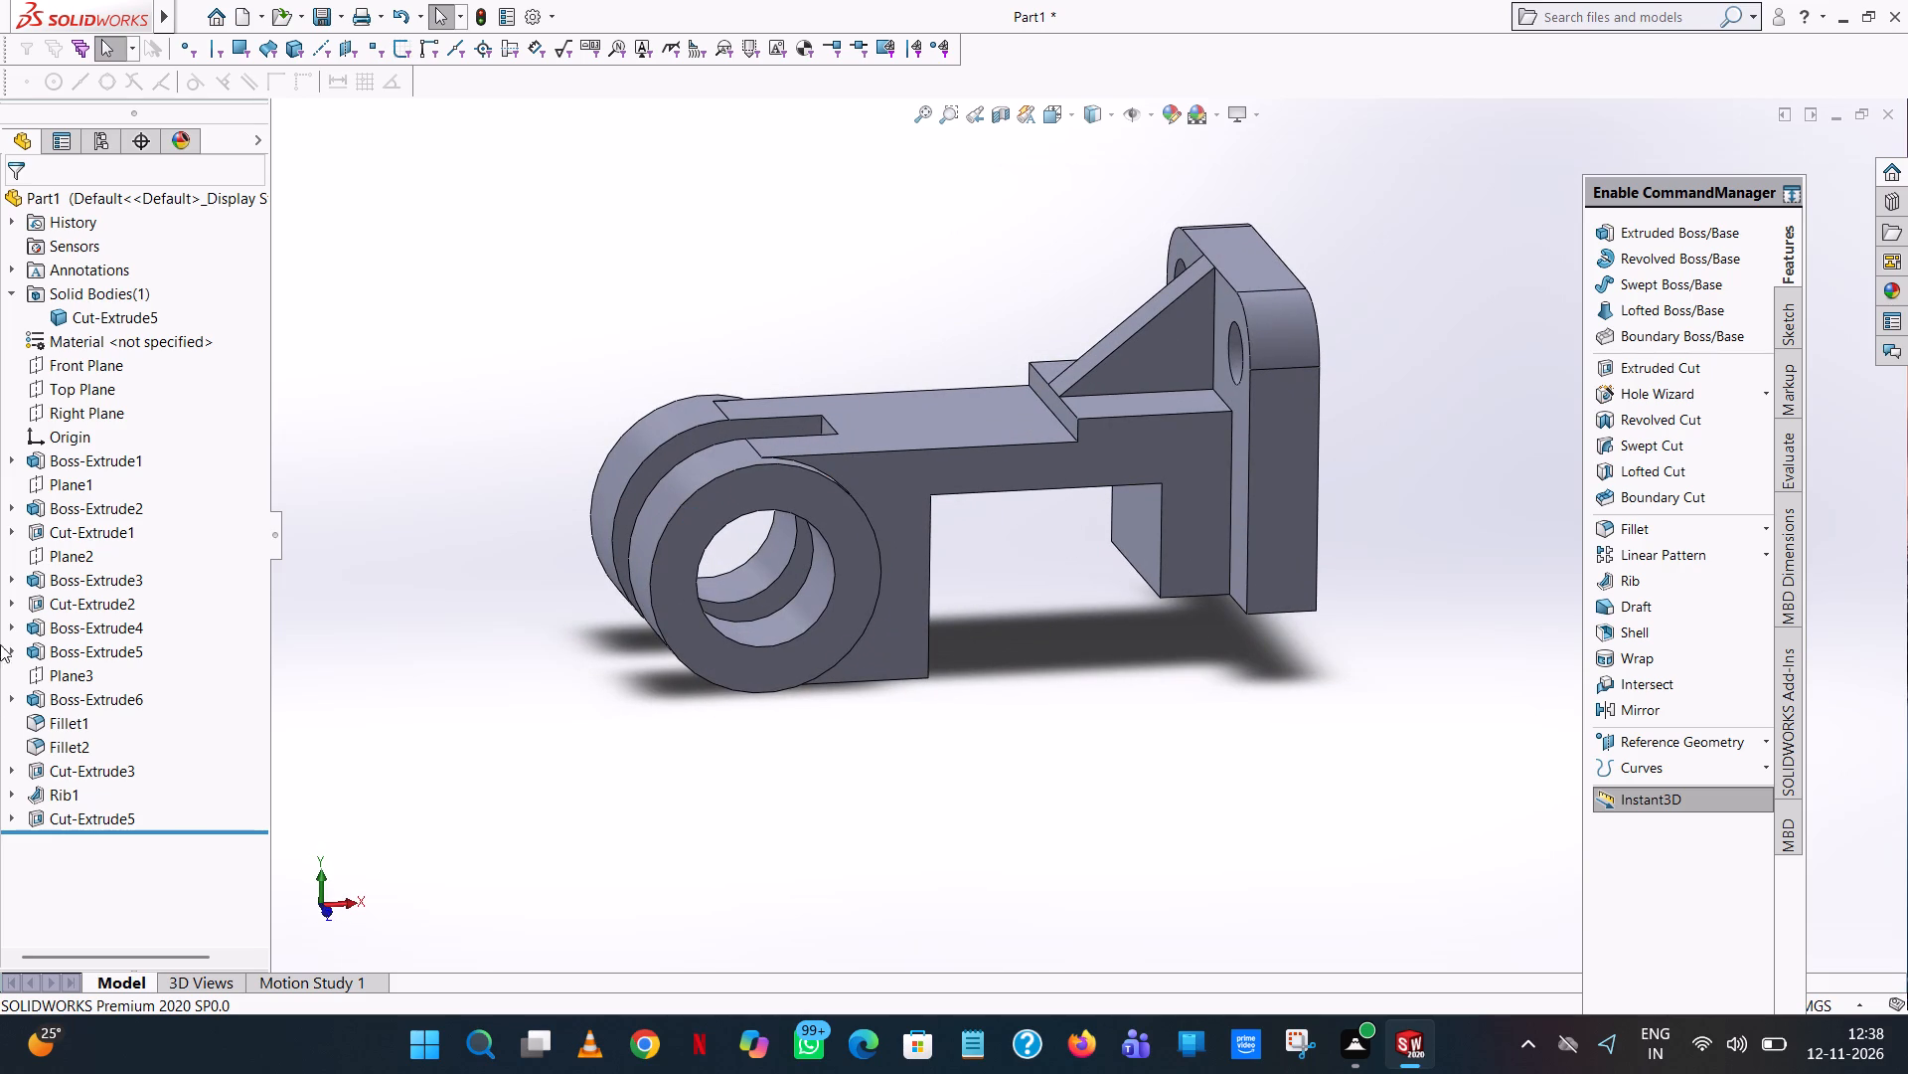
On Plane3, sketch a sloped line about 105.5 mm long from the round boss's lowest point to the plate-side block's lower inner corner.
left_click(74, 682)
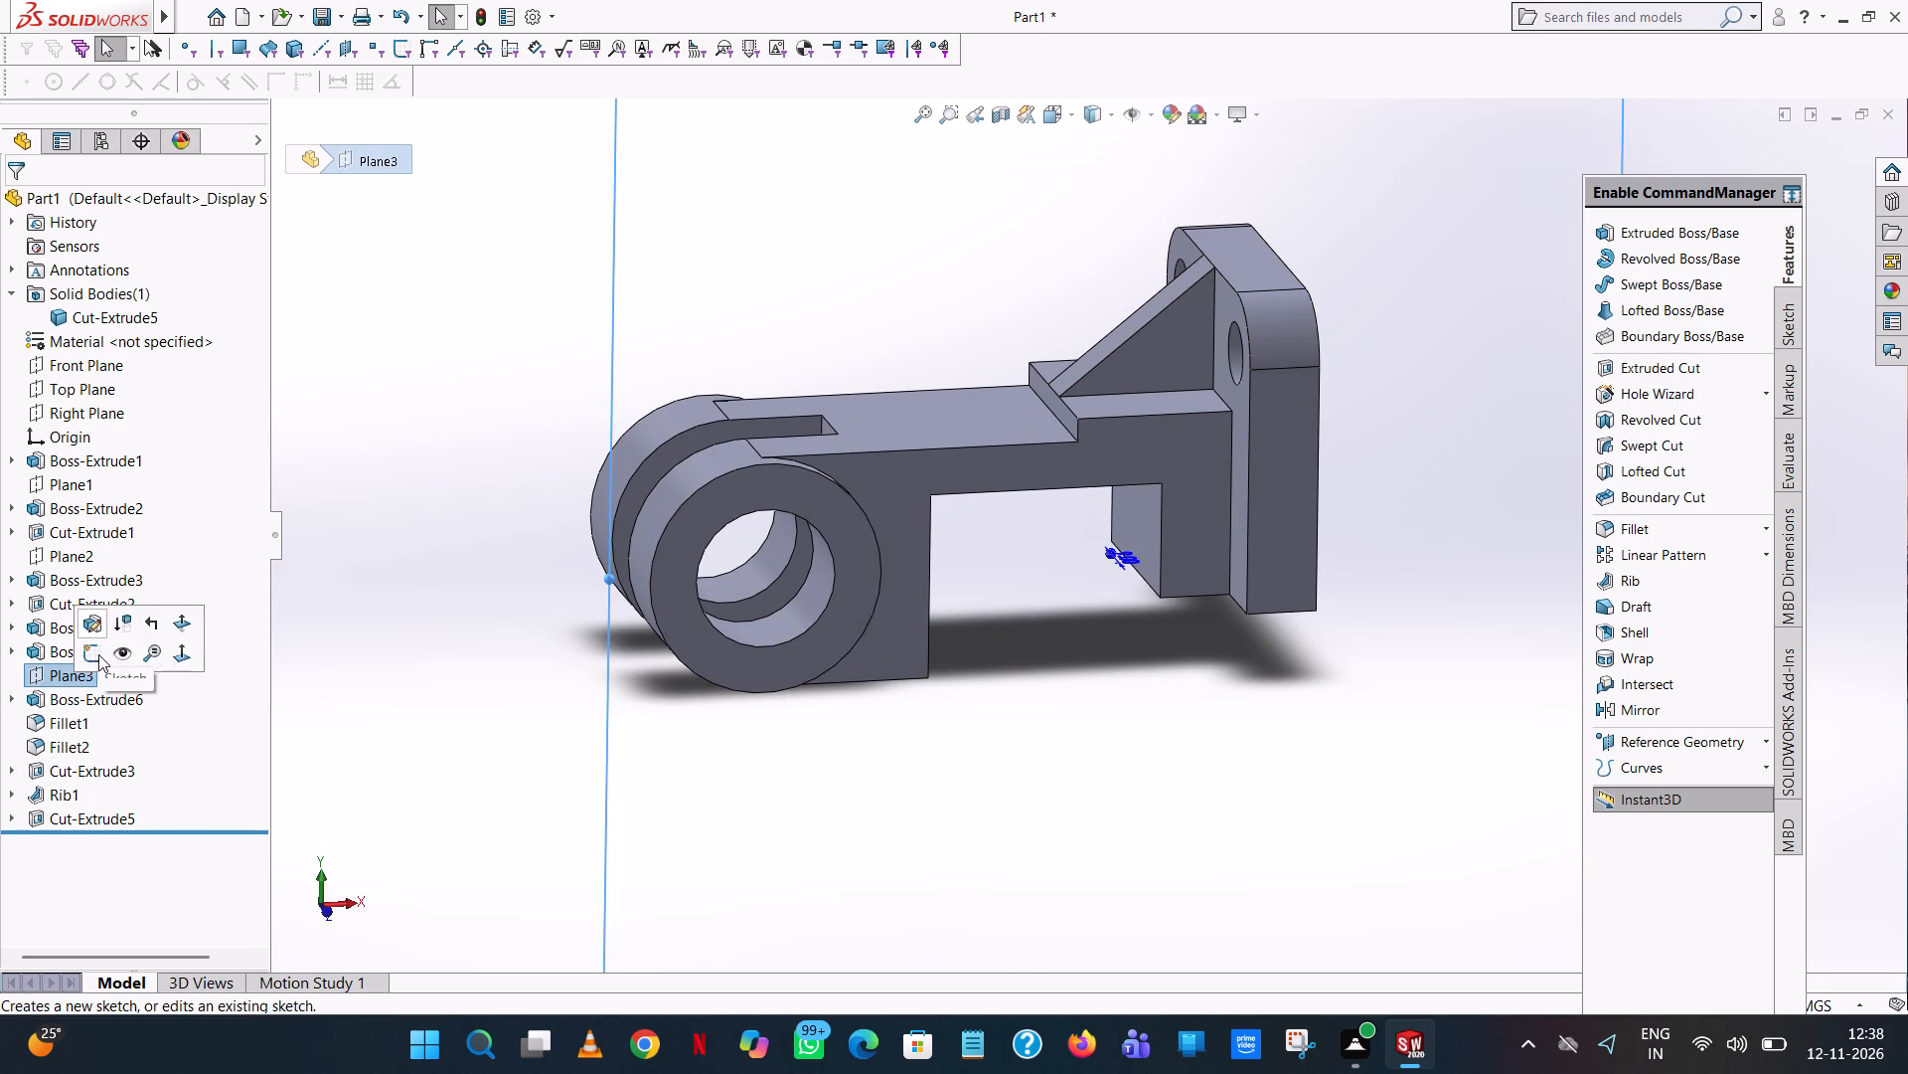
left_click(98, 654)
scroll(209, 618, "up", 7)
scroll(264, 543, "up", 5)
scroll(563, 439, "up", 5)
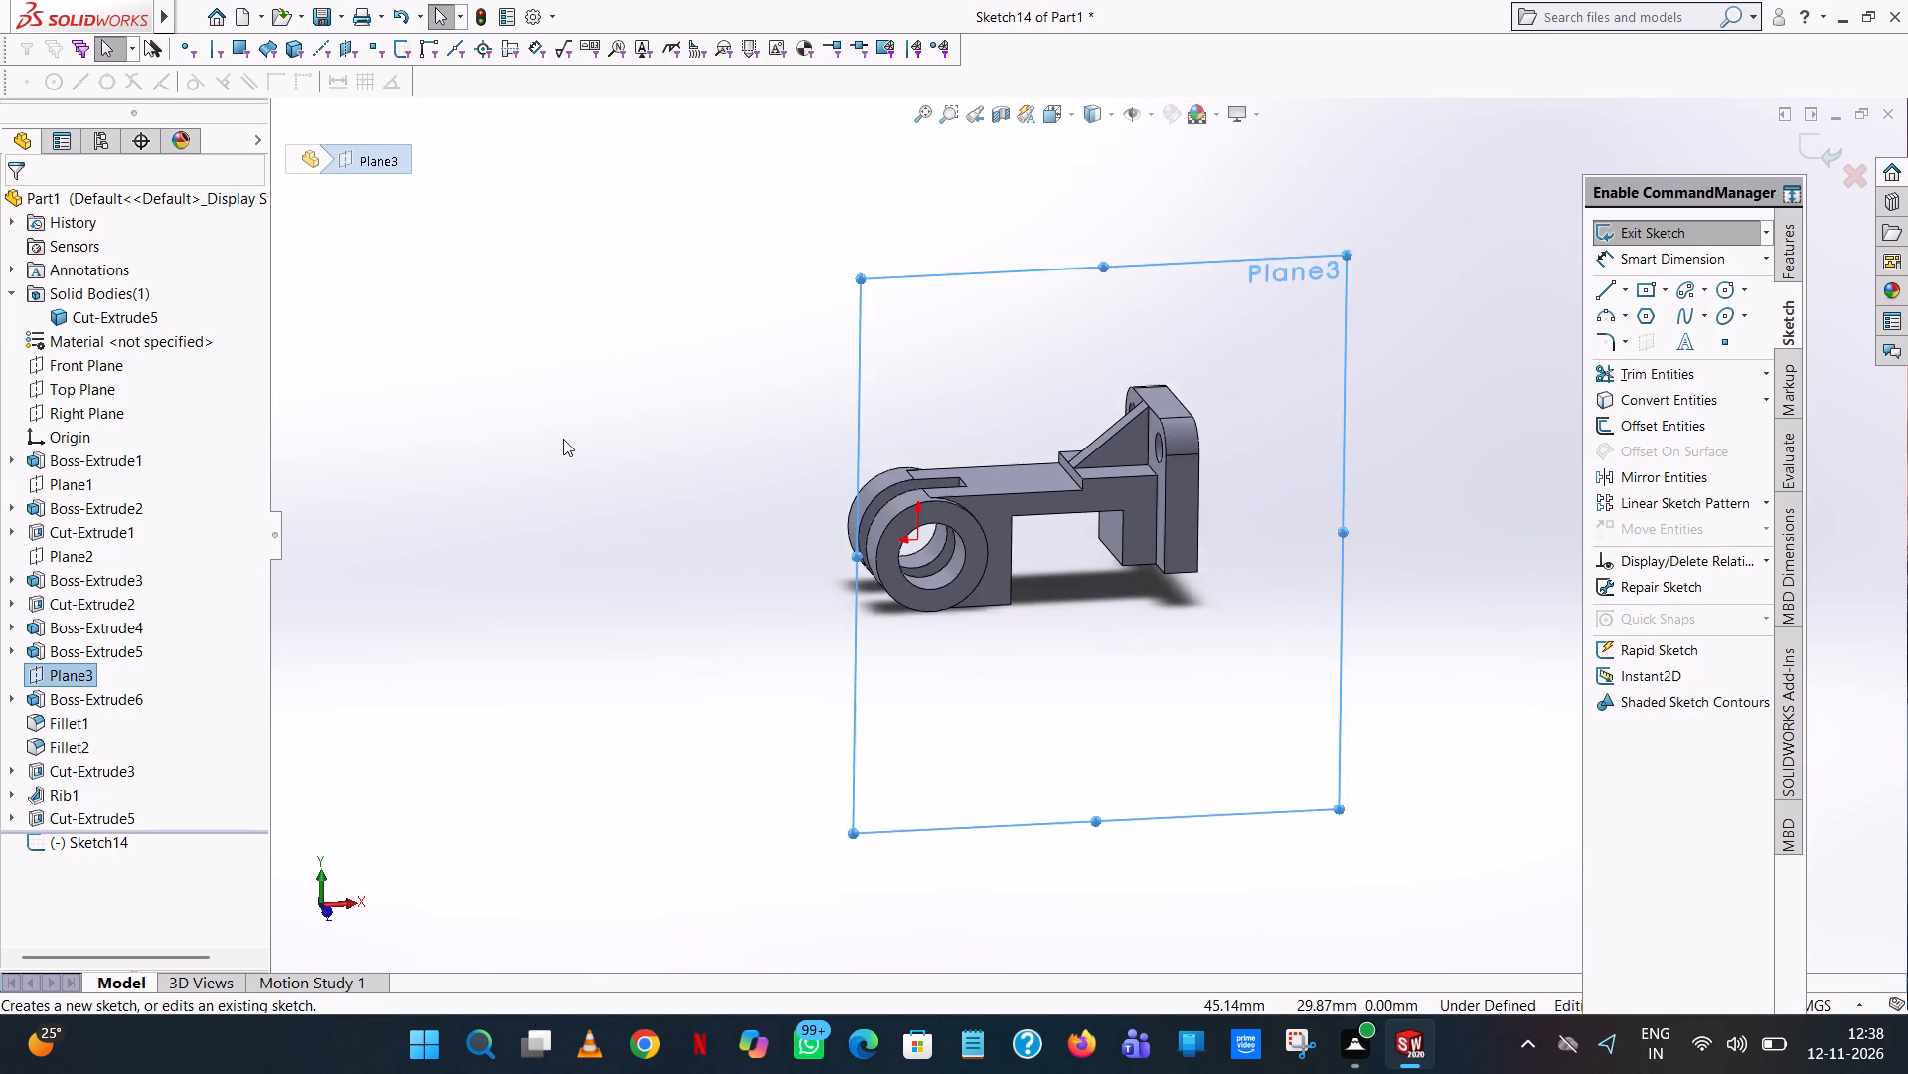
scroll(563, 439, "up", 2)
middle_click_drag(565, 439, 621, 725)
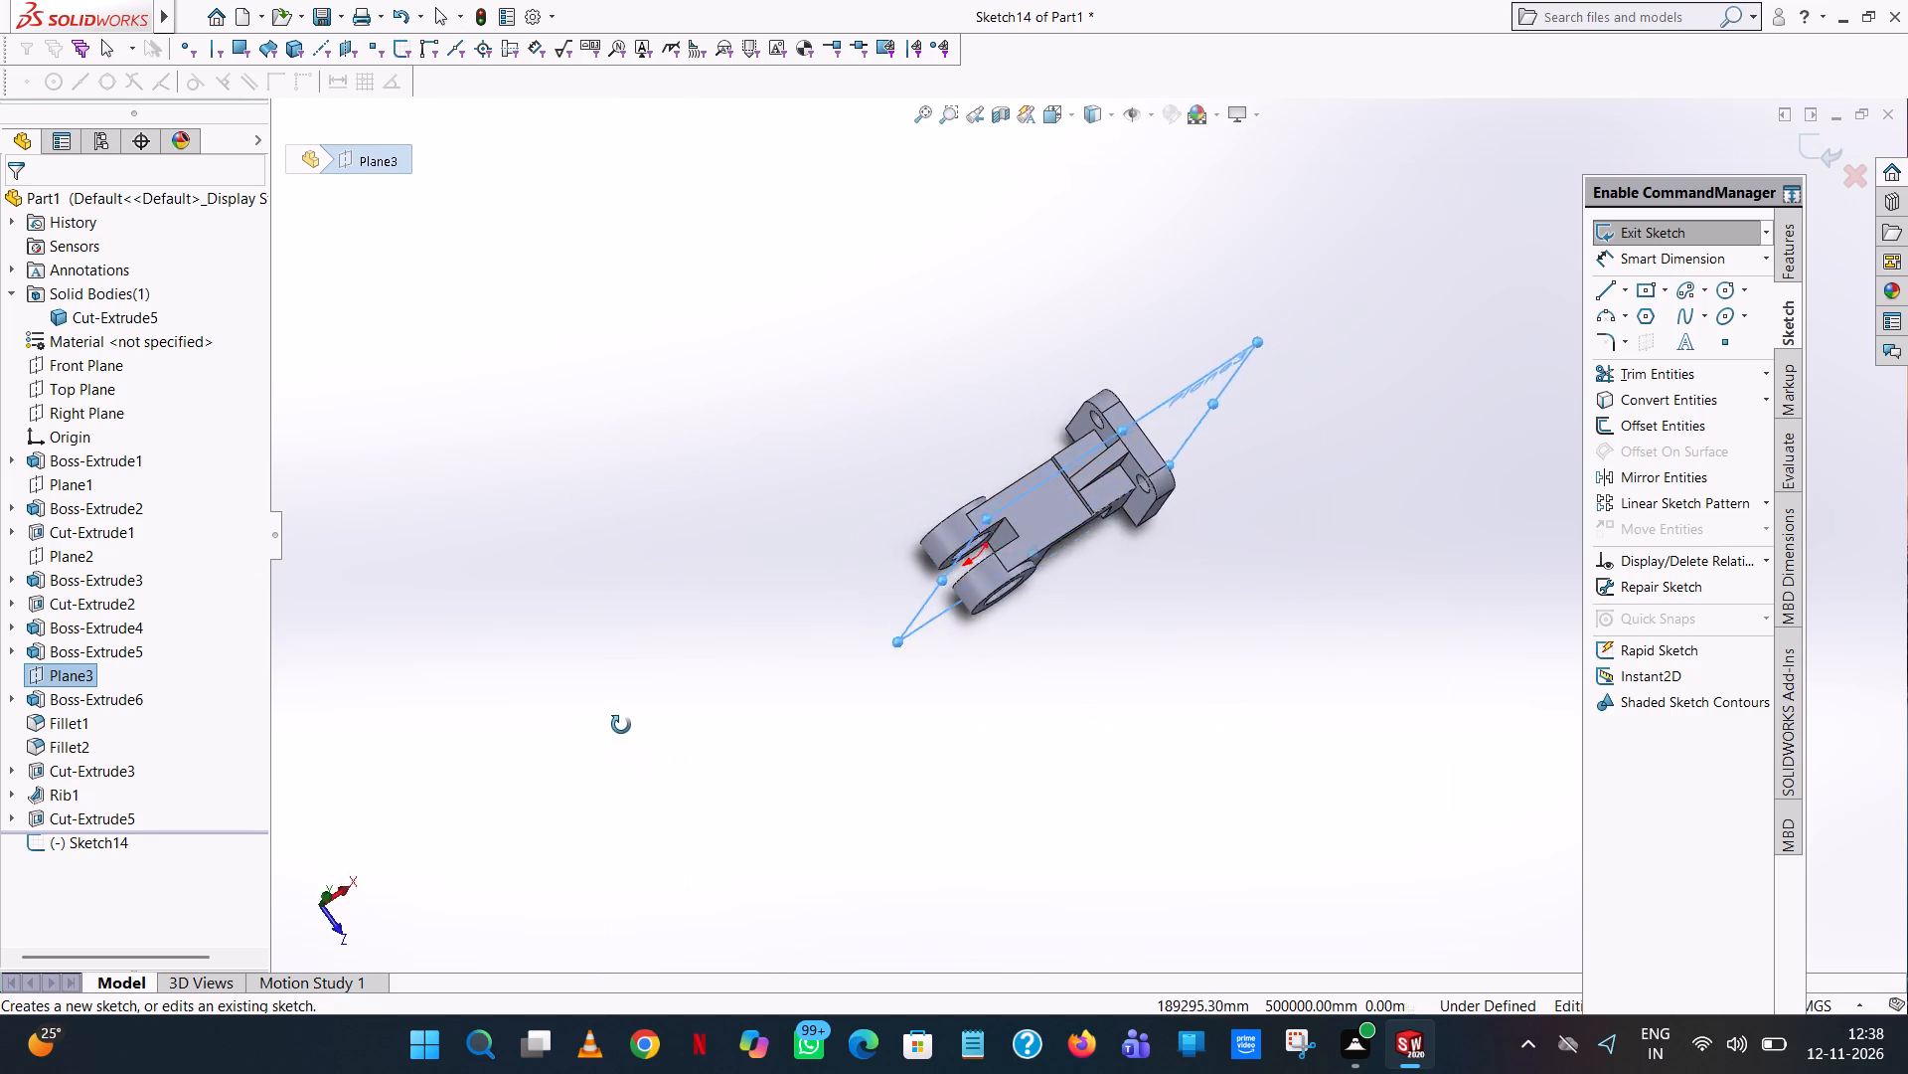
middle_click_drag(621, 725, 603, 429)
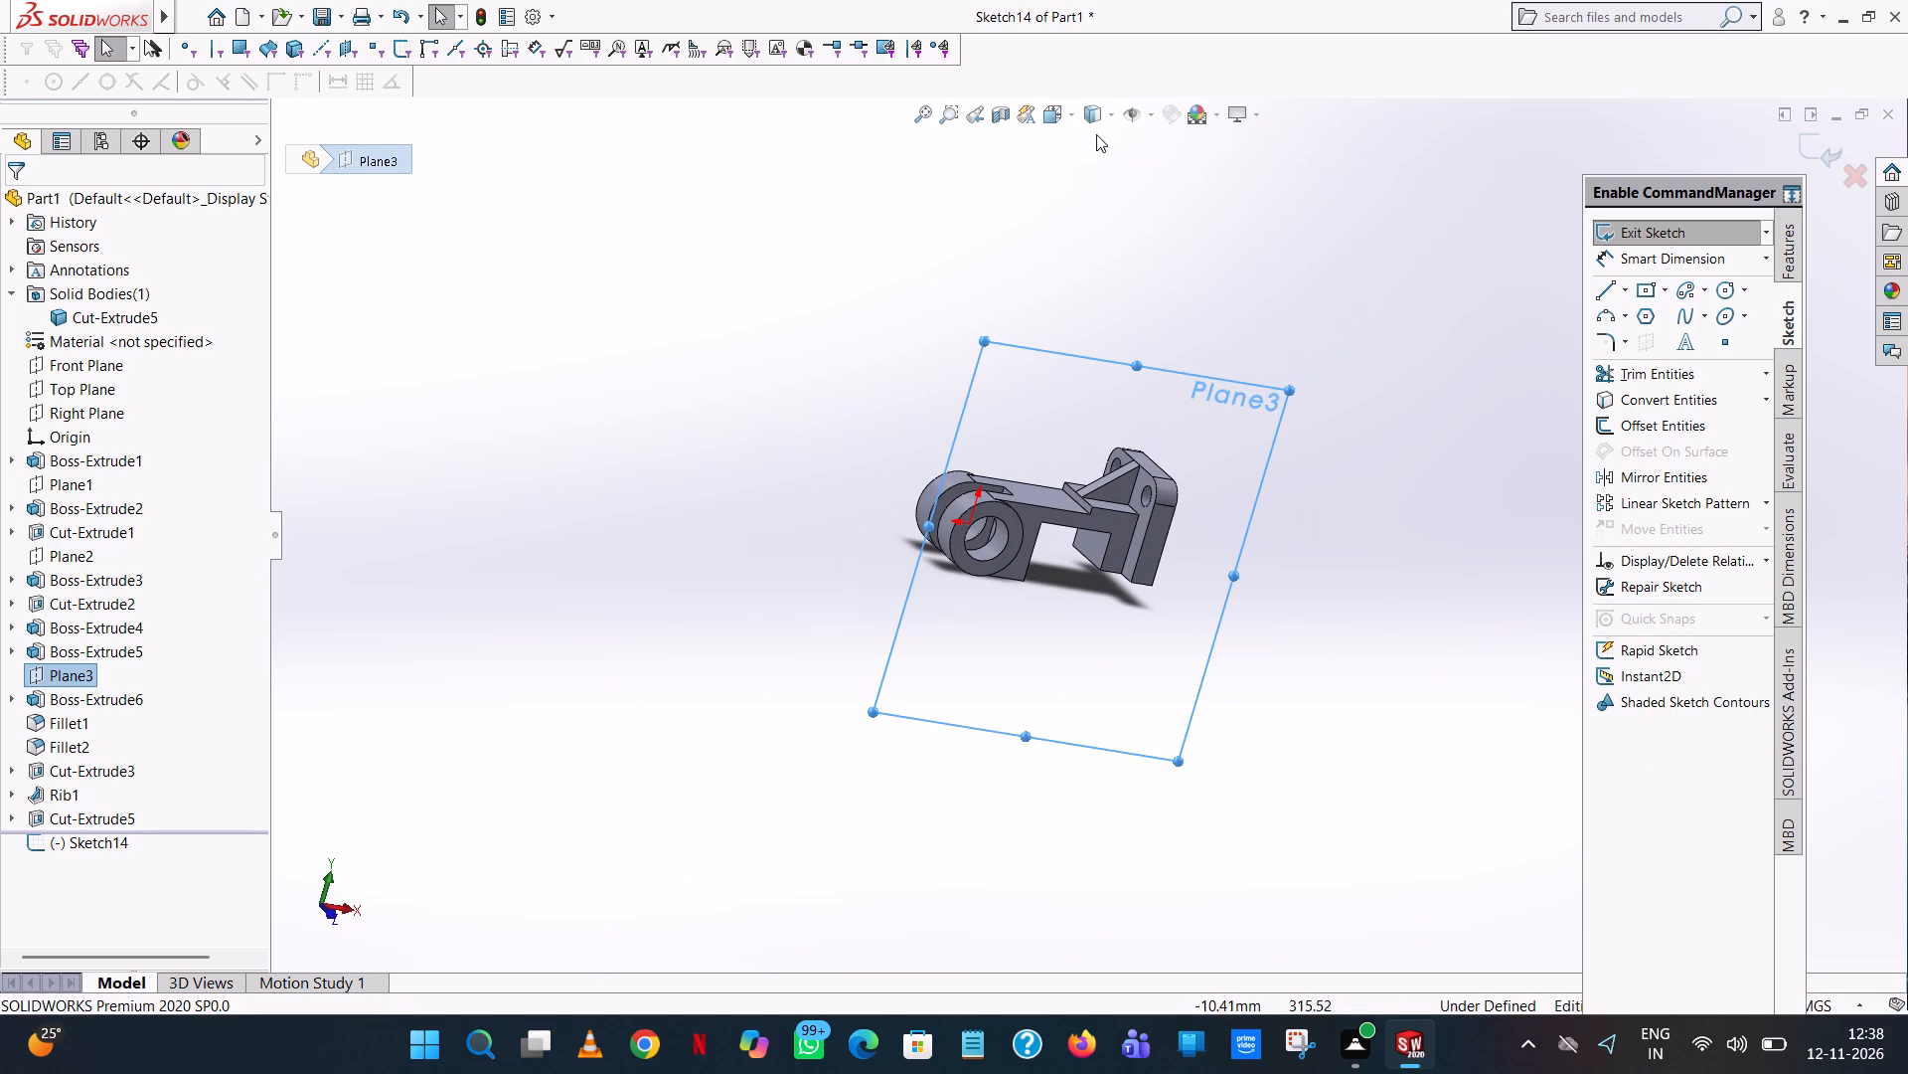
left_click(1073, 110)
left_click(1167, 227)
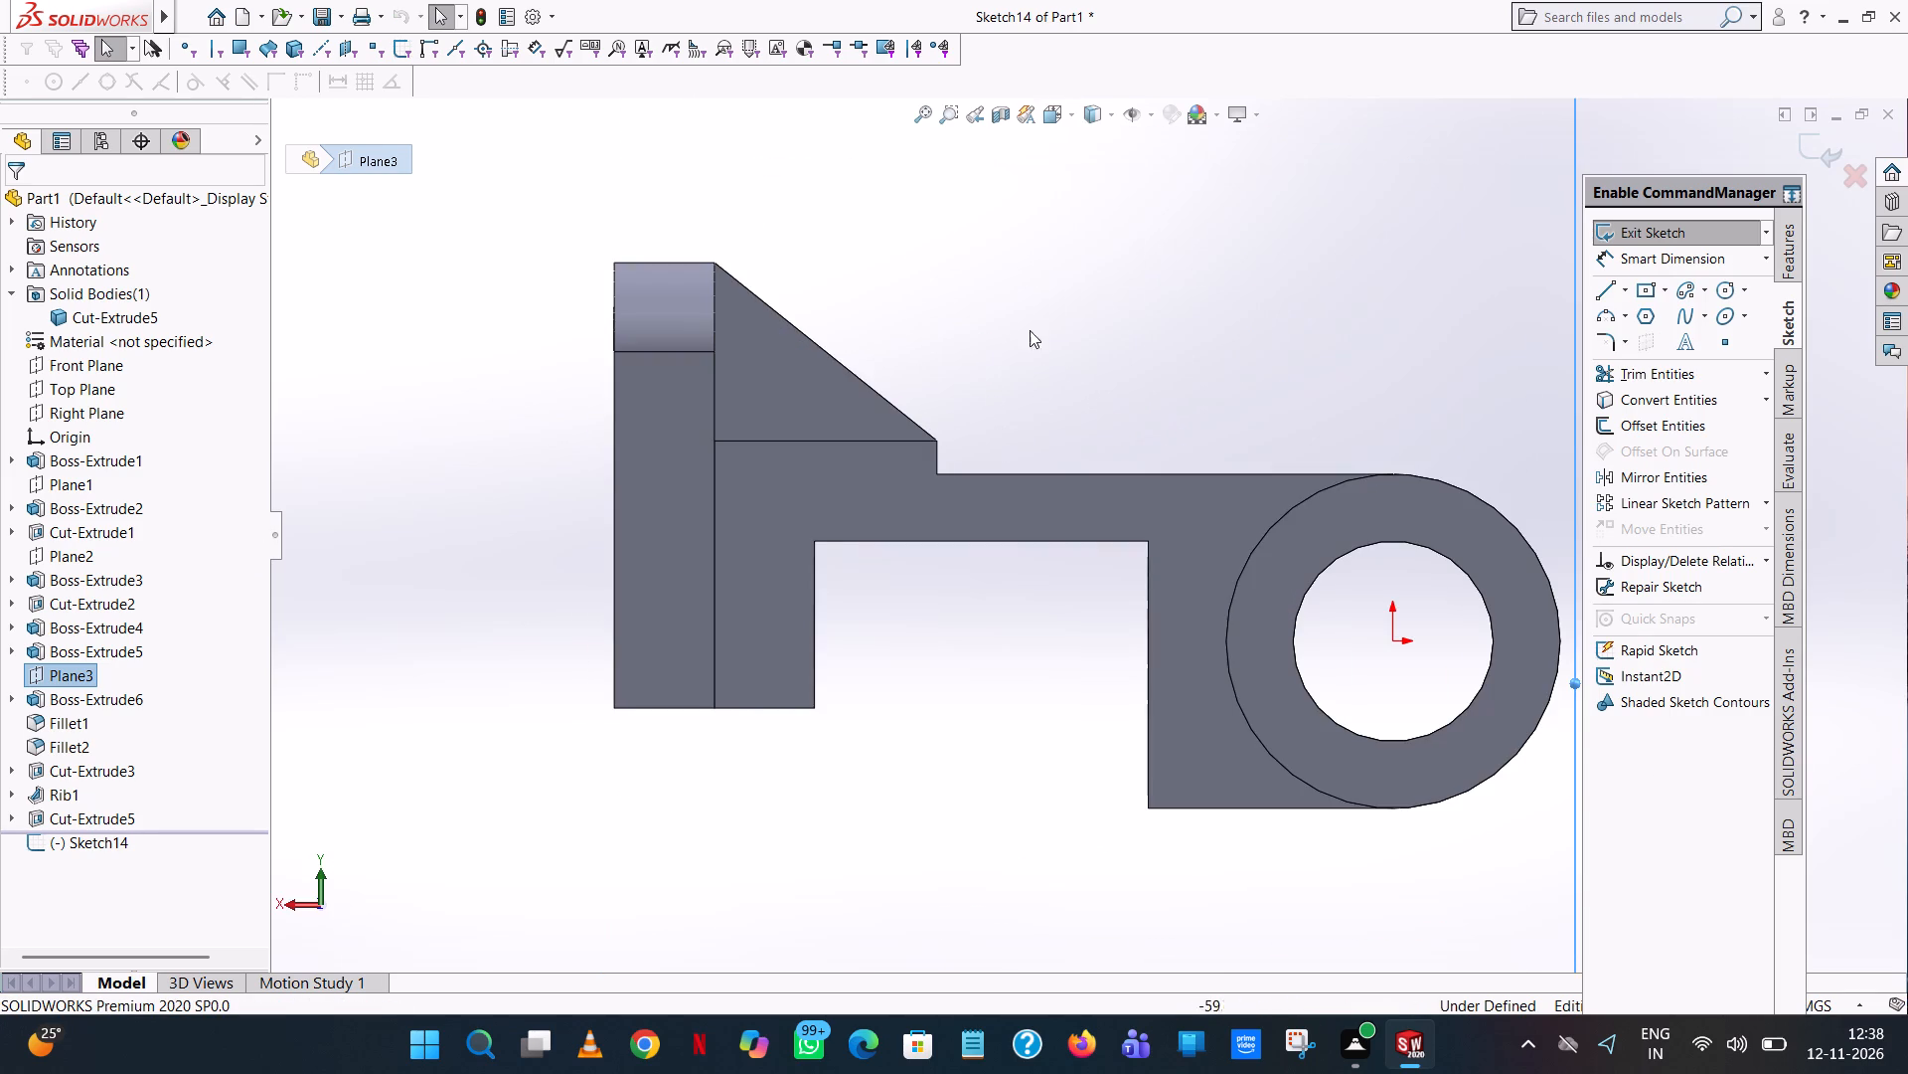
left_click(1069, 110)
left_click(1172, 235)
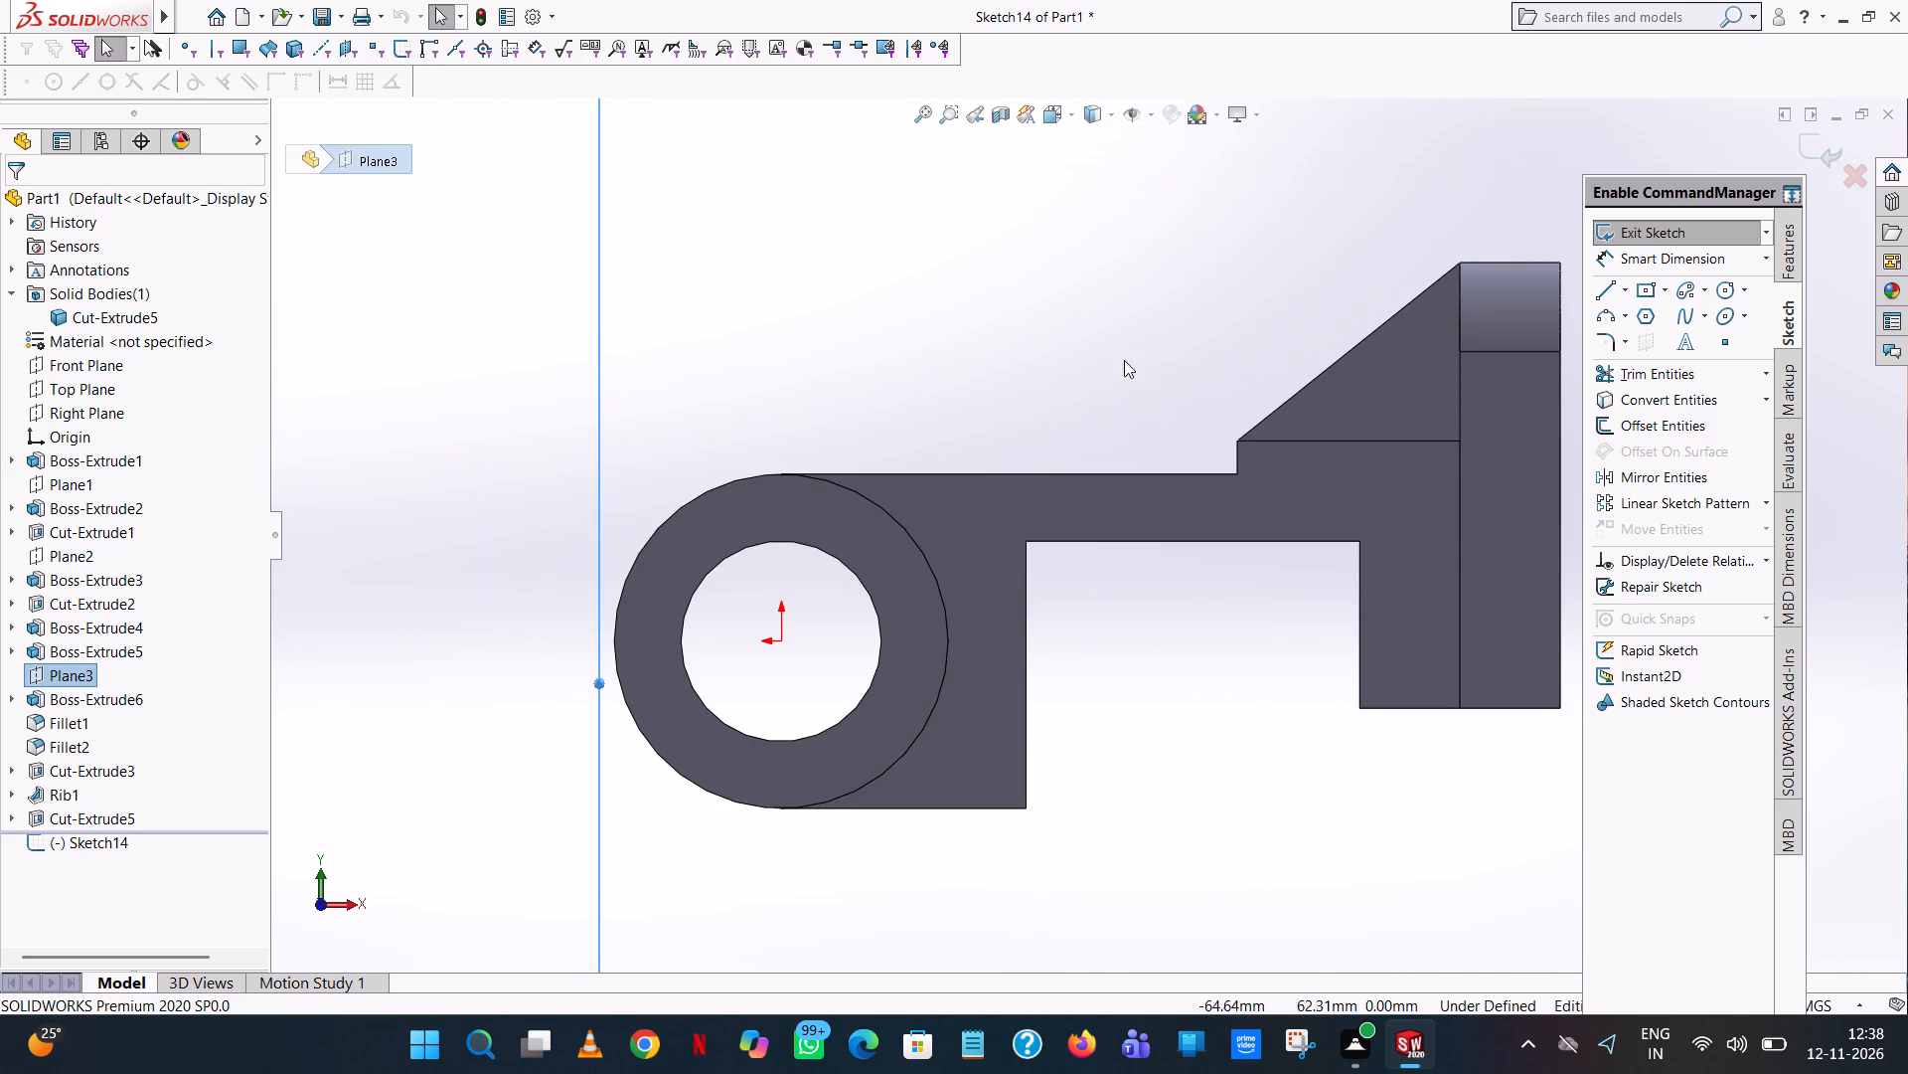
scroll(1227, 458, "up", 2)
scroll(1308, 588, "down", 1)
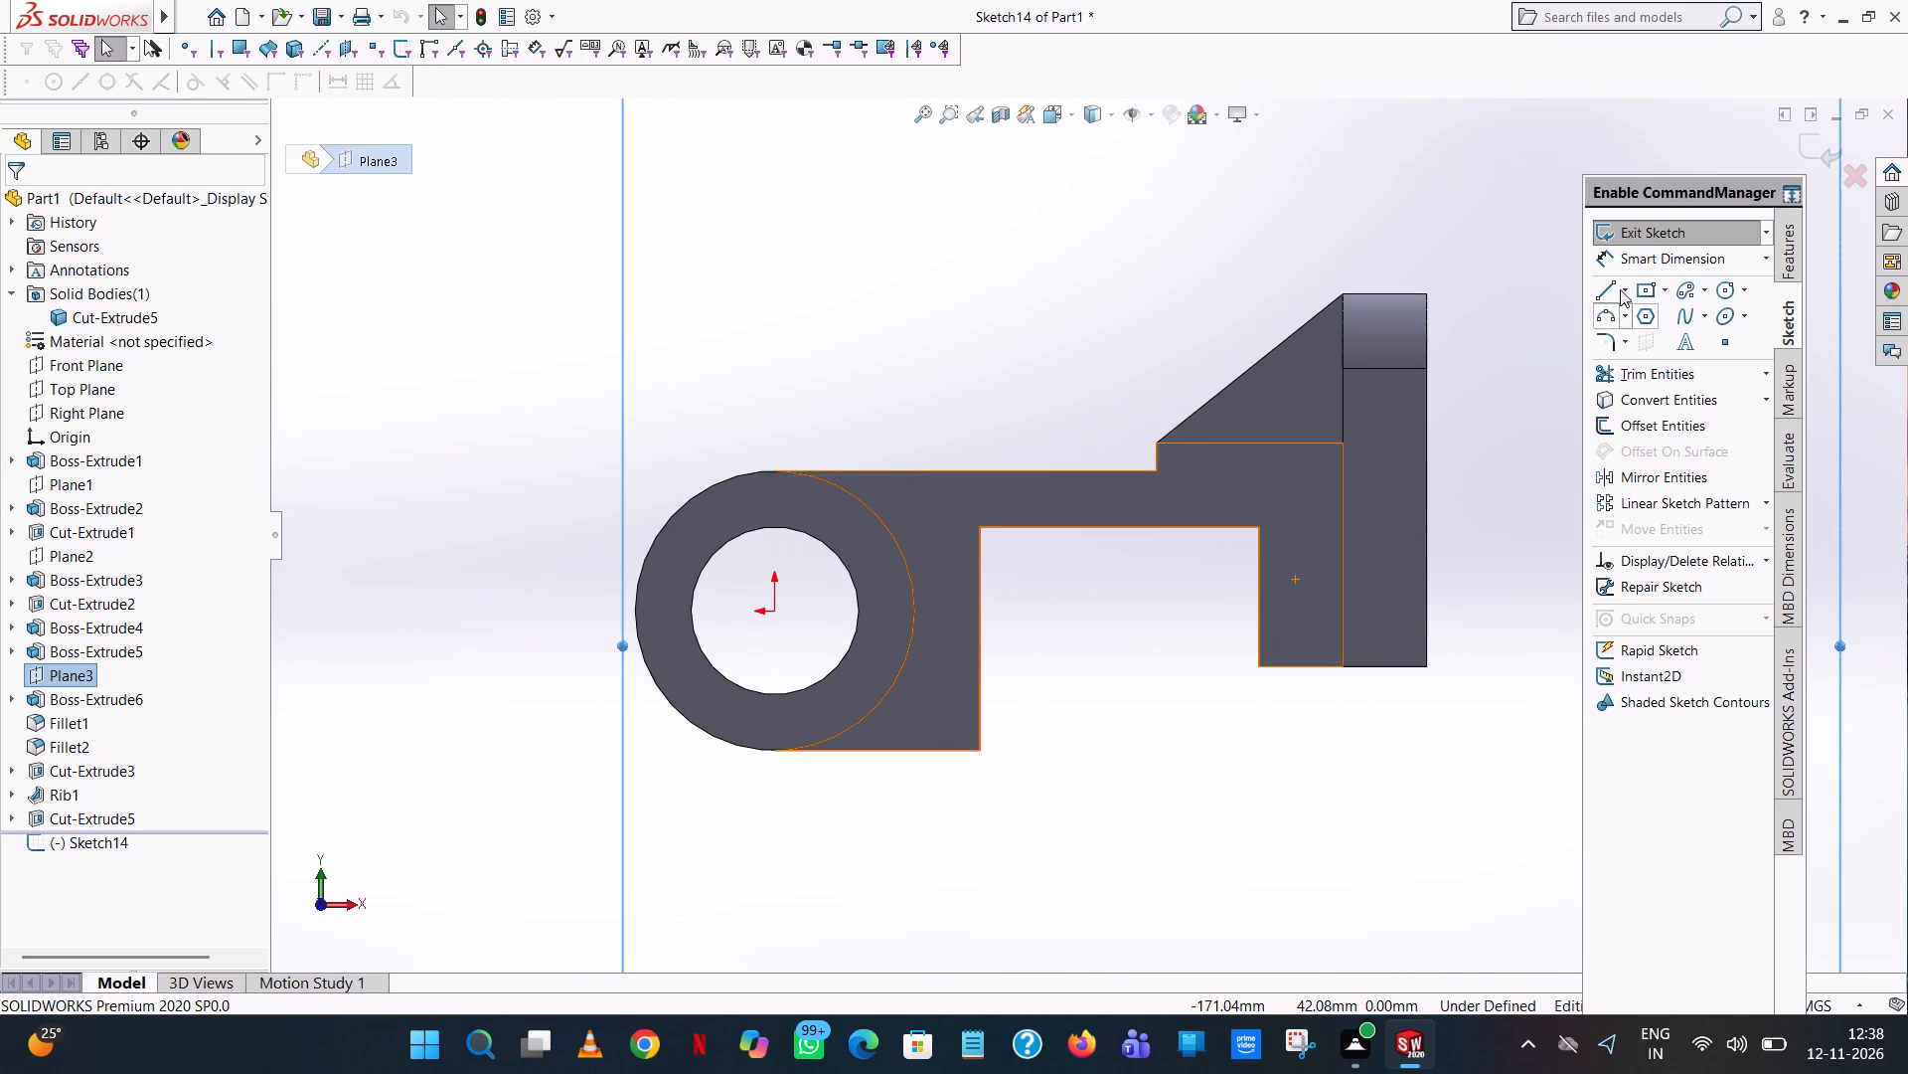
left_click(1606, 297)
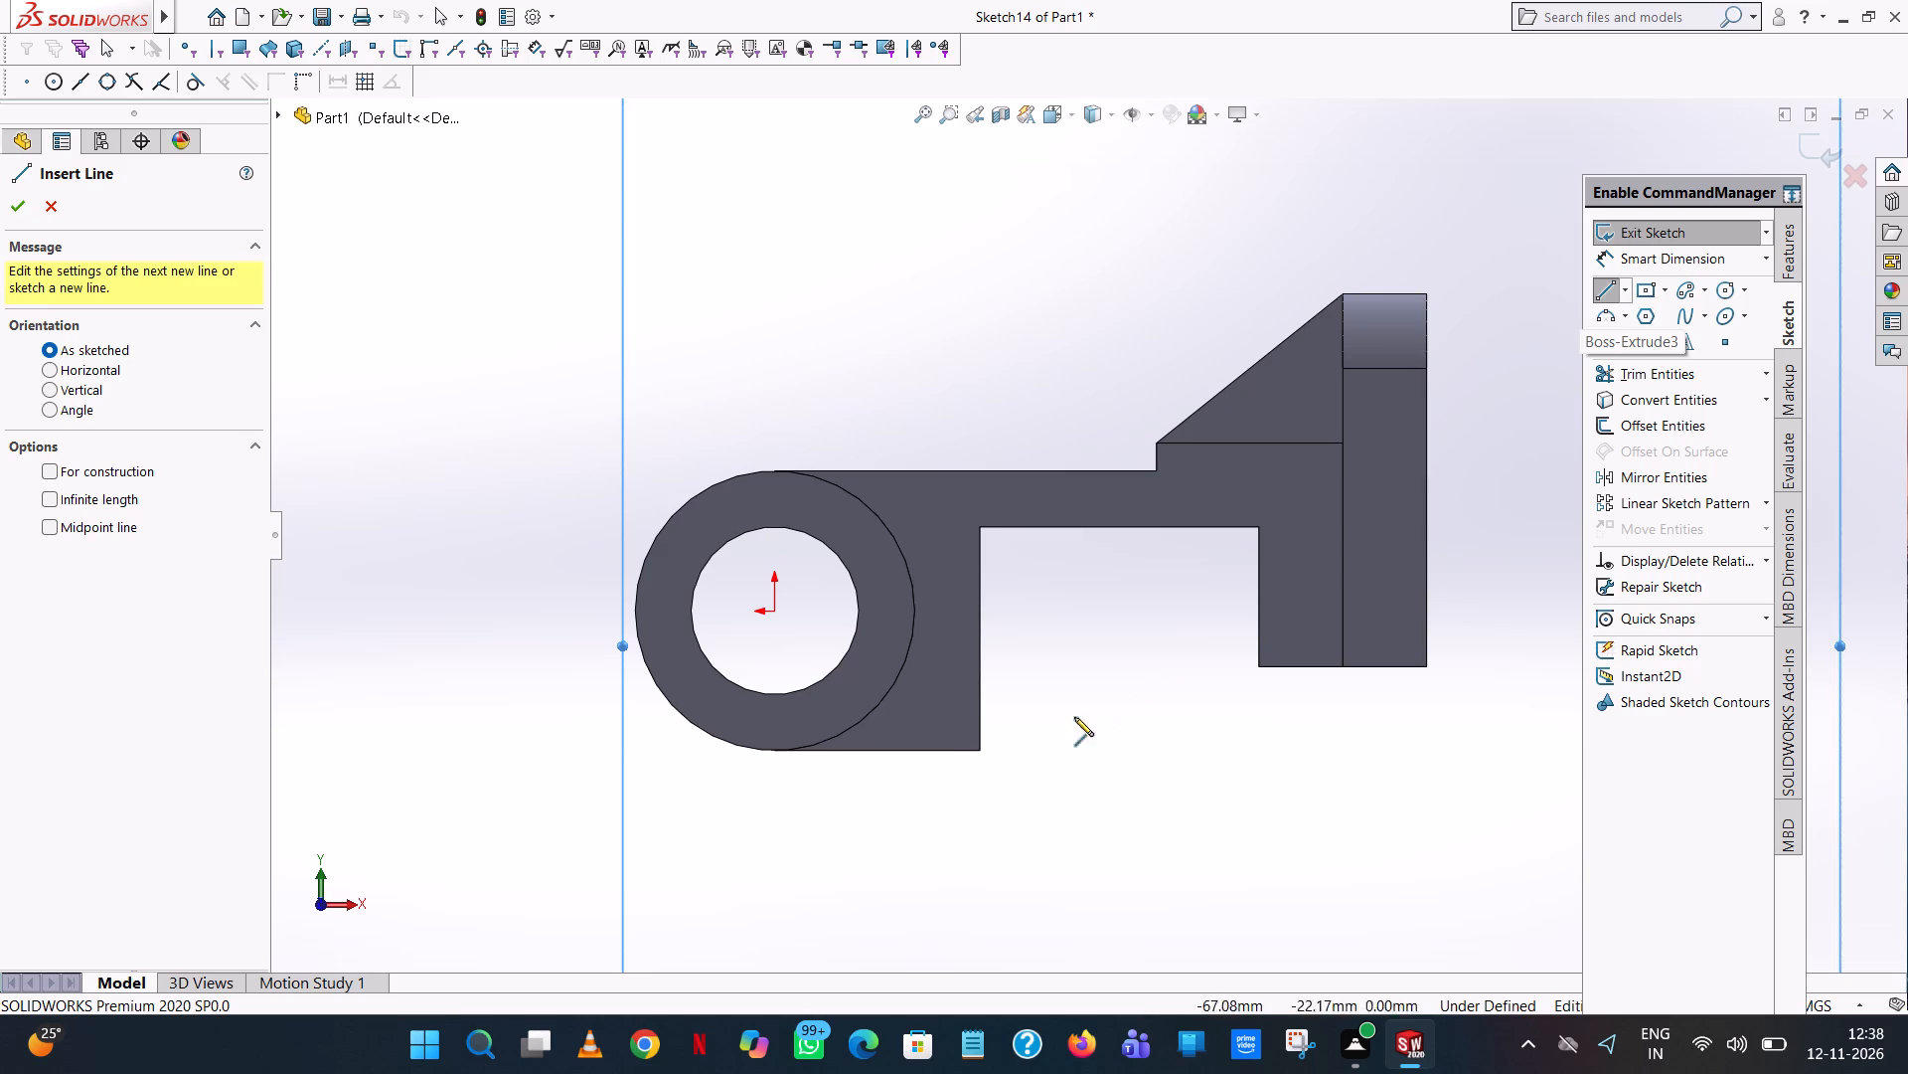
left_click(775, 751)
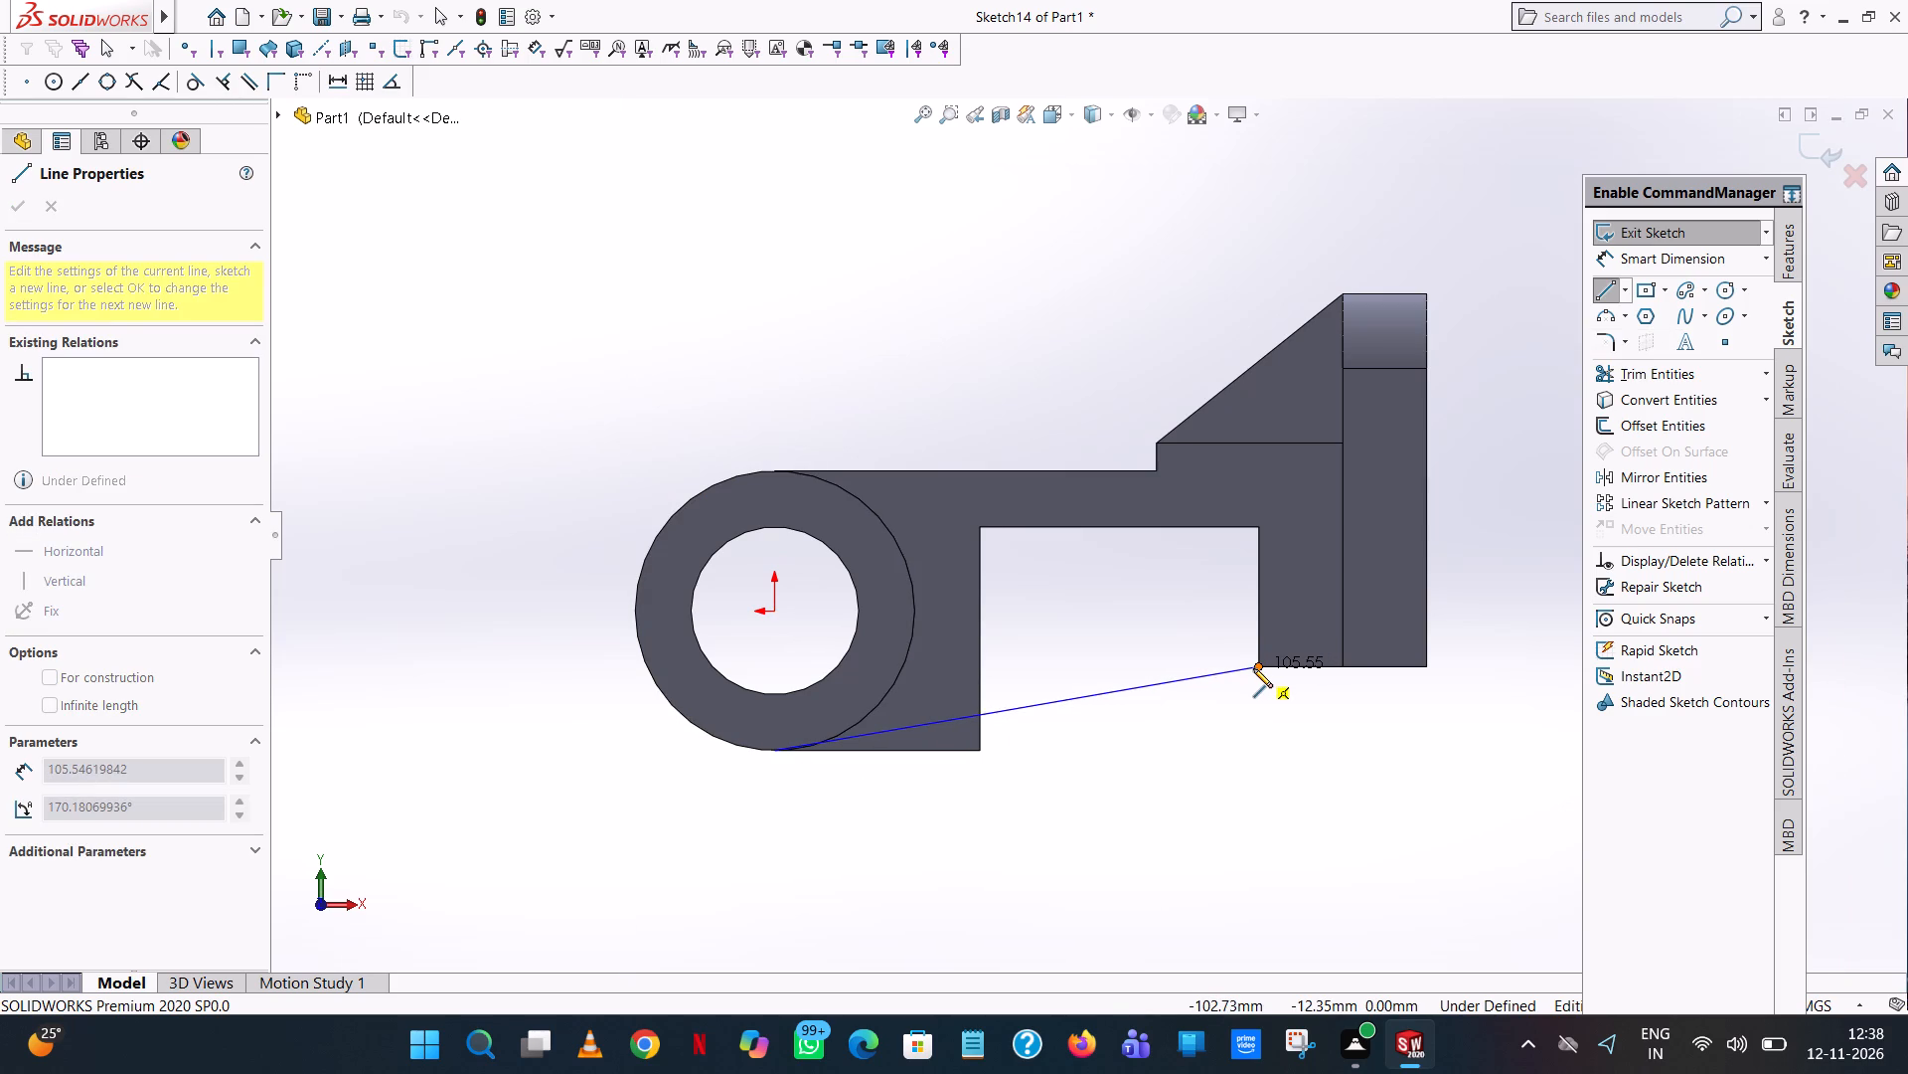
left_click(1259, 667)
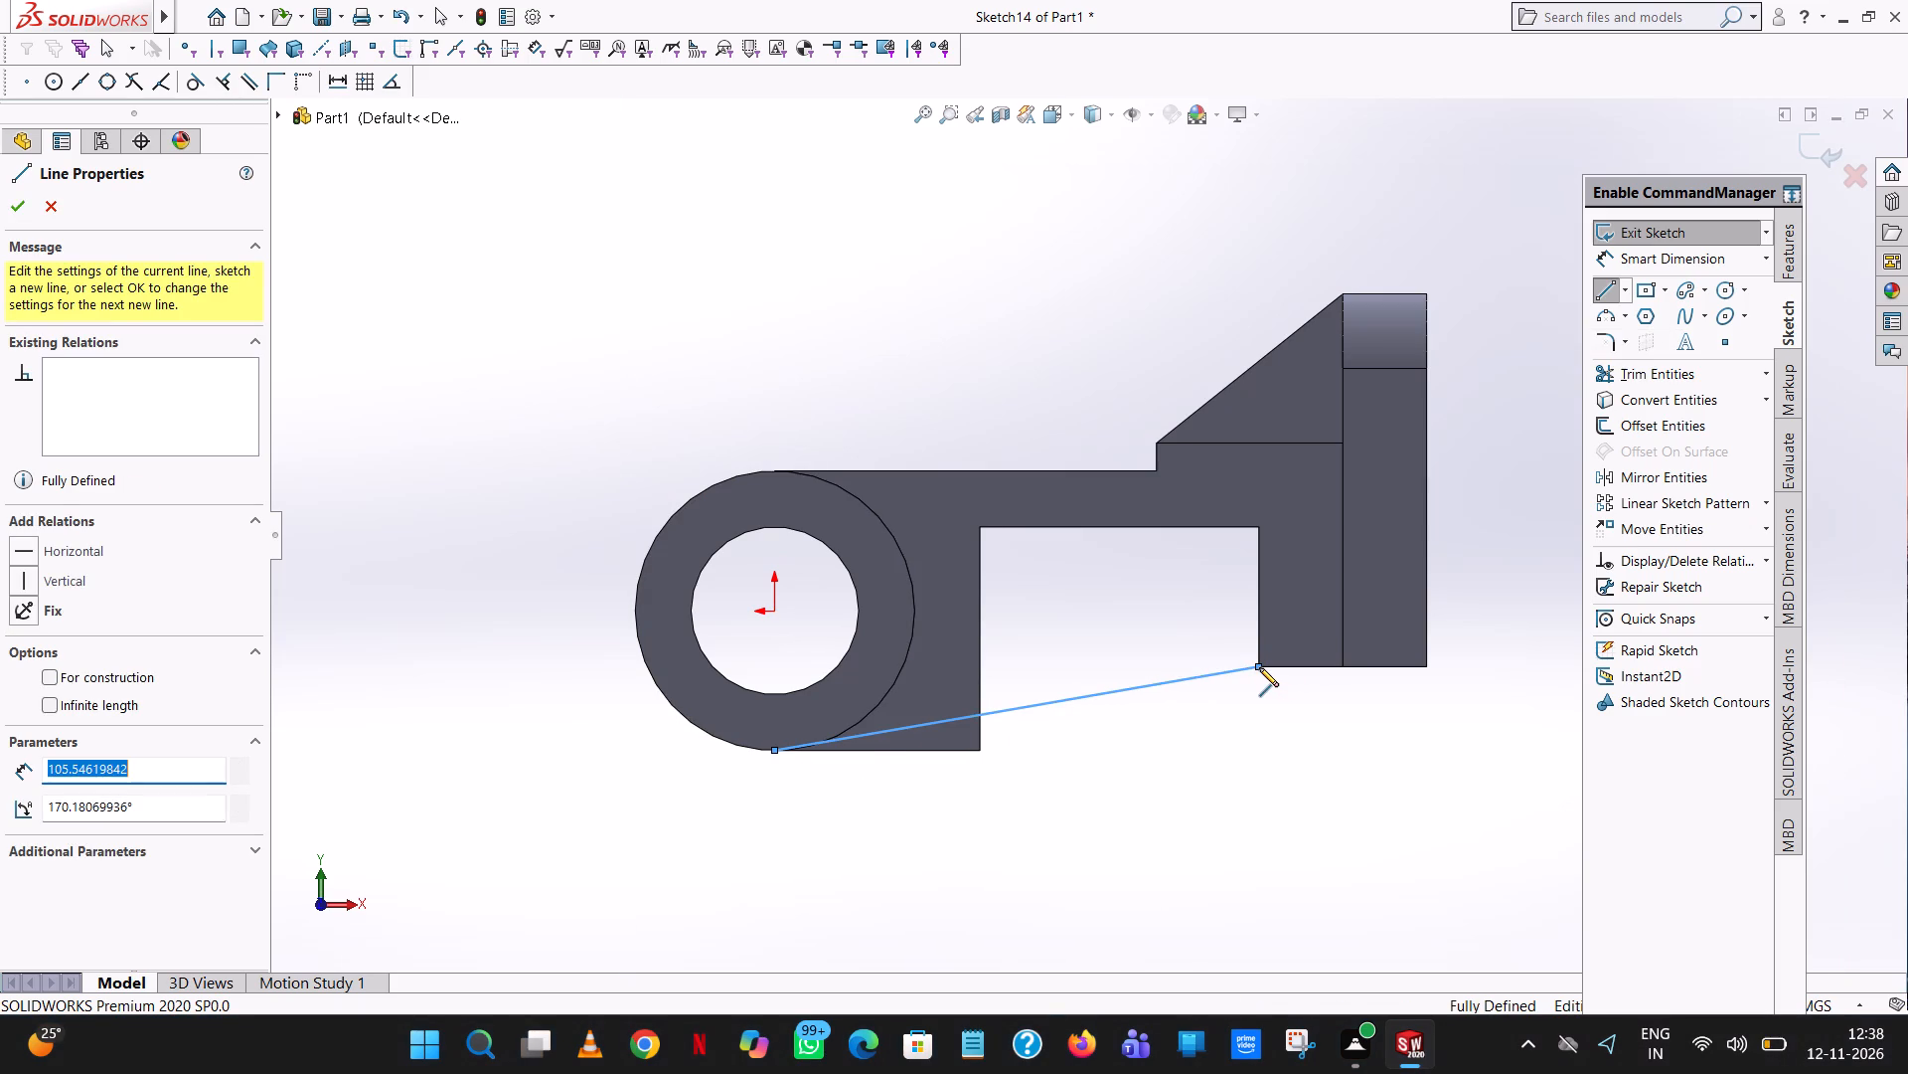
right_click(1259, 667)
left_click(1305, 680)
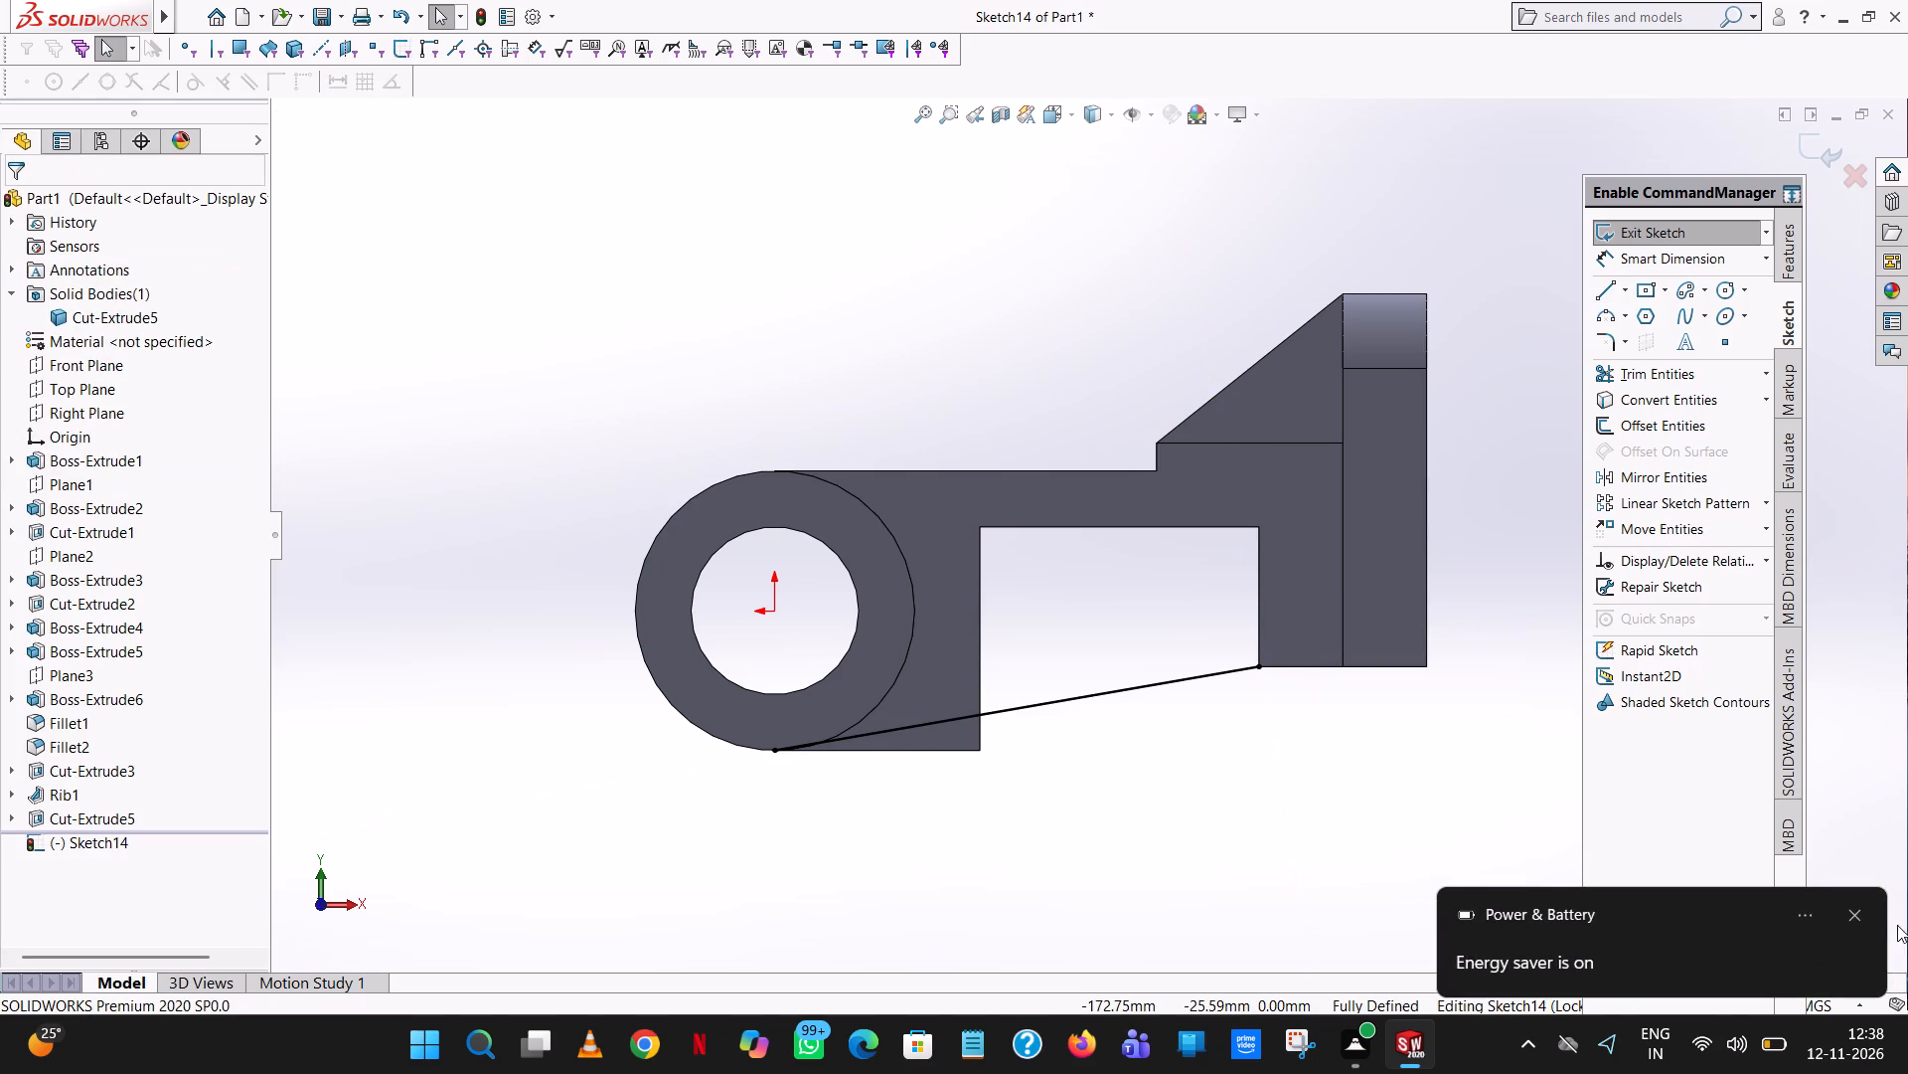
left_click(1850, 912)
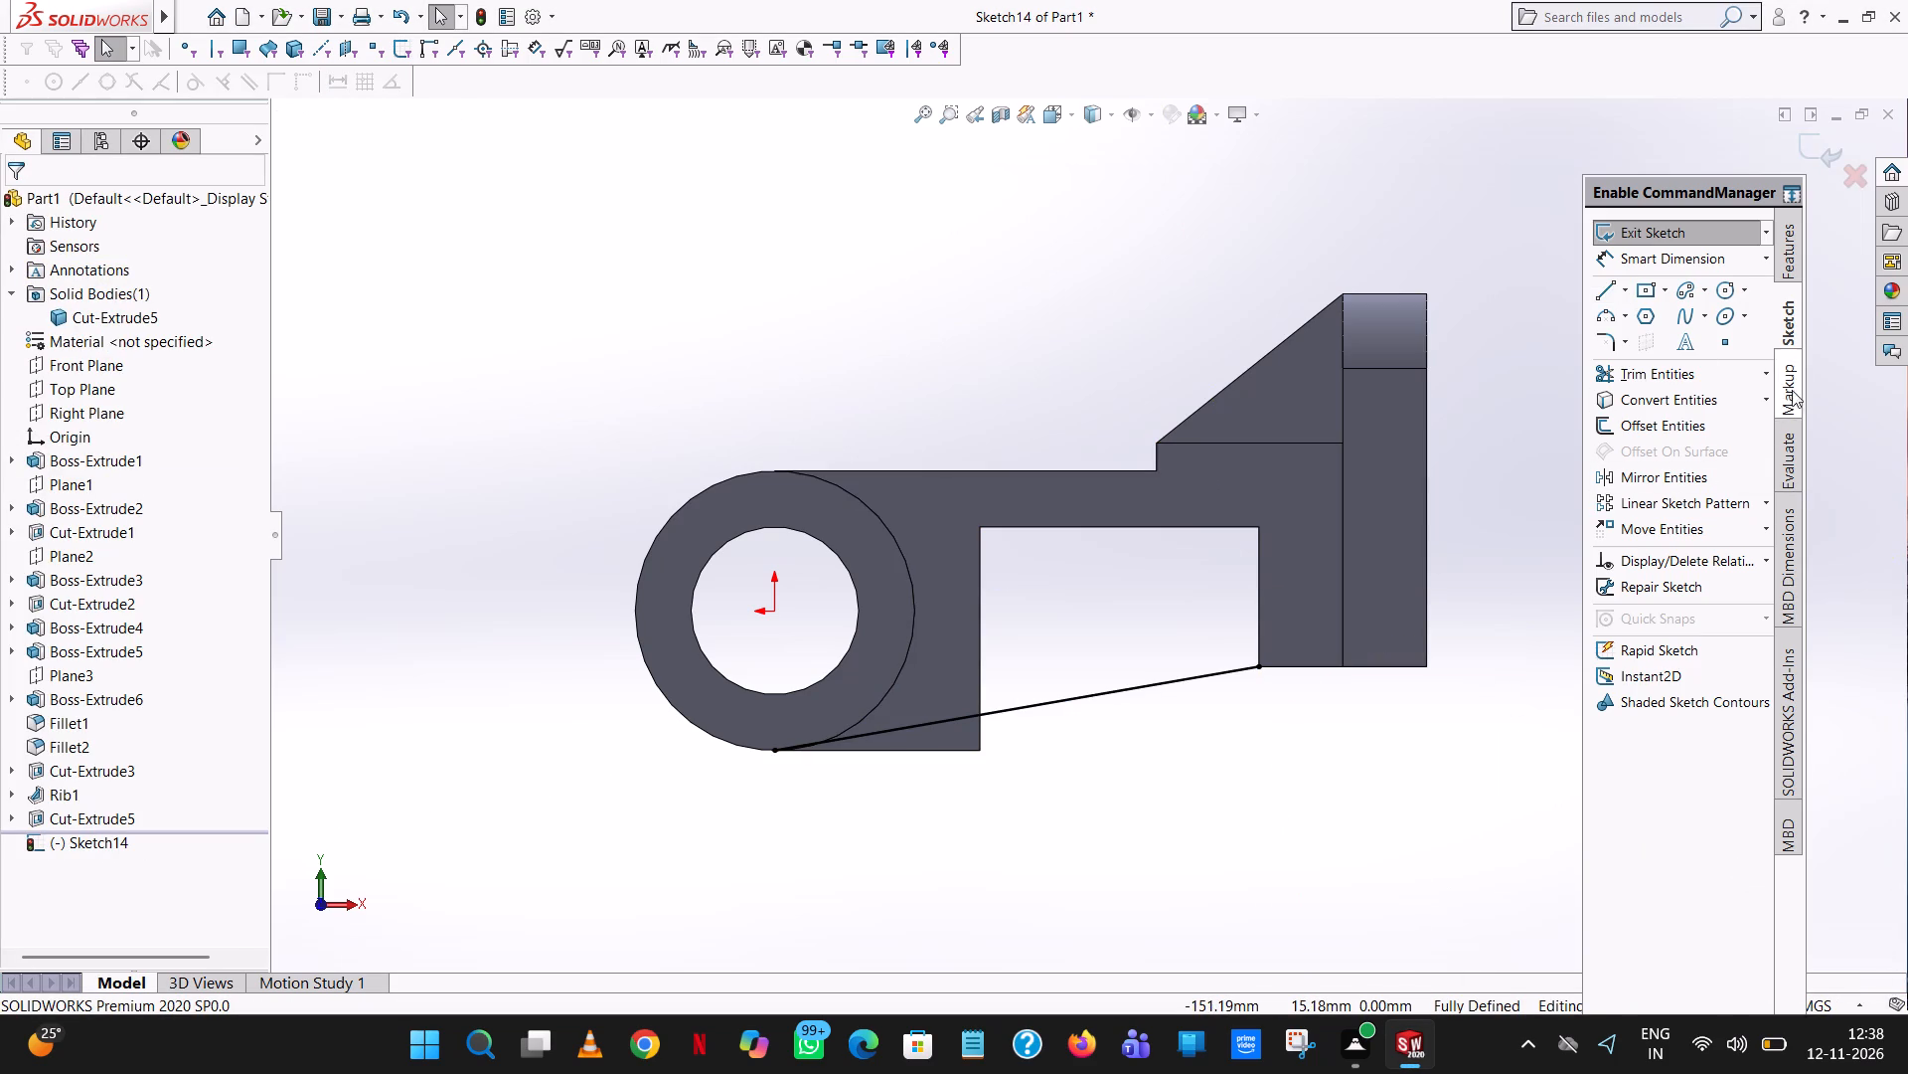
Create an 18 mm thick Rib from the sloped line, centred on the sketch plane, to fill the arm's underside opening.
left_click(1782, 236)
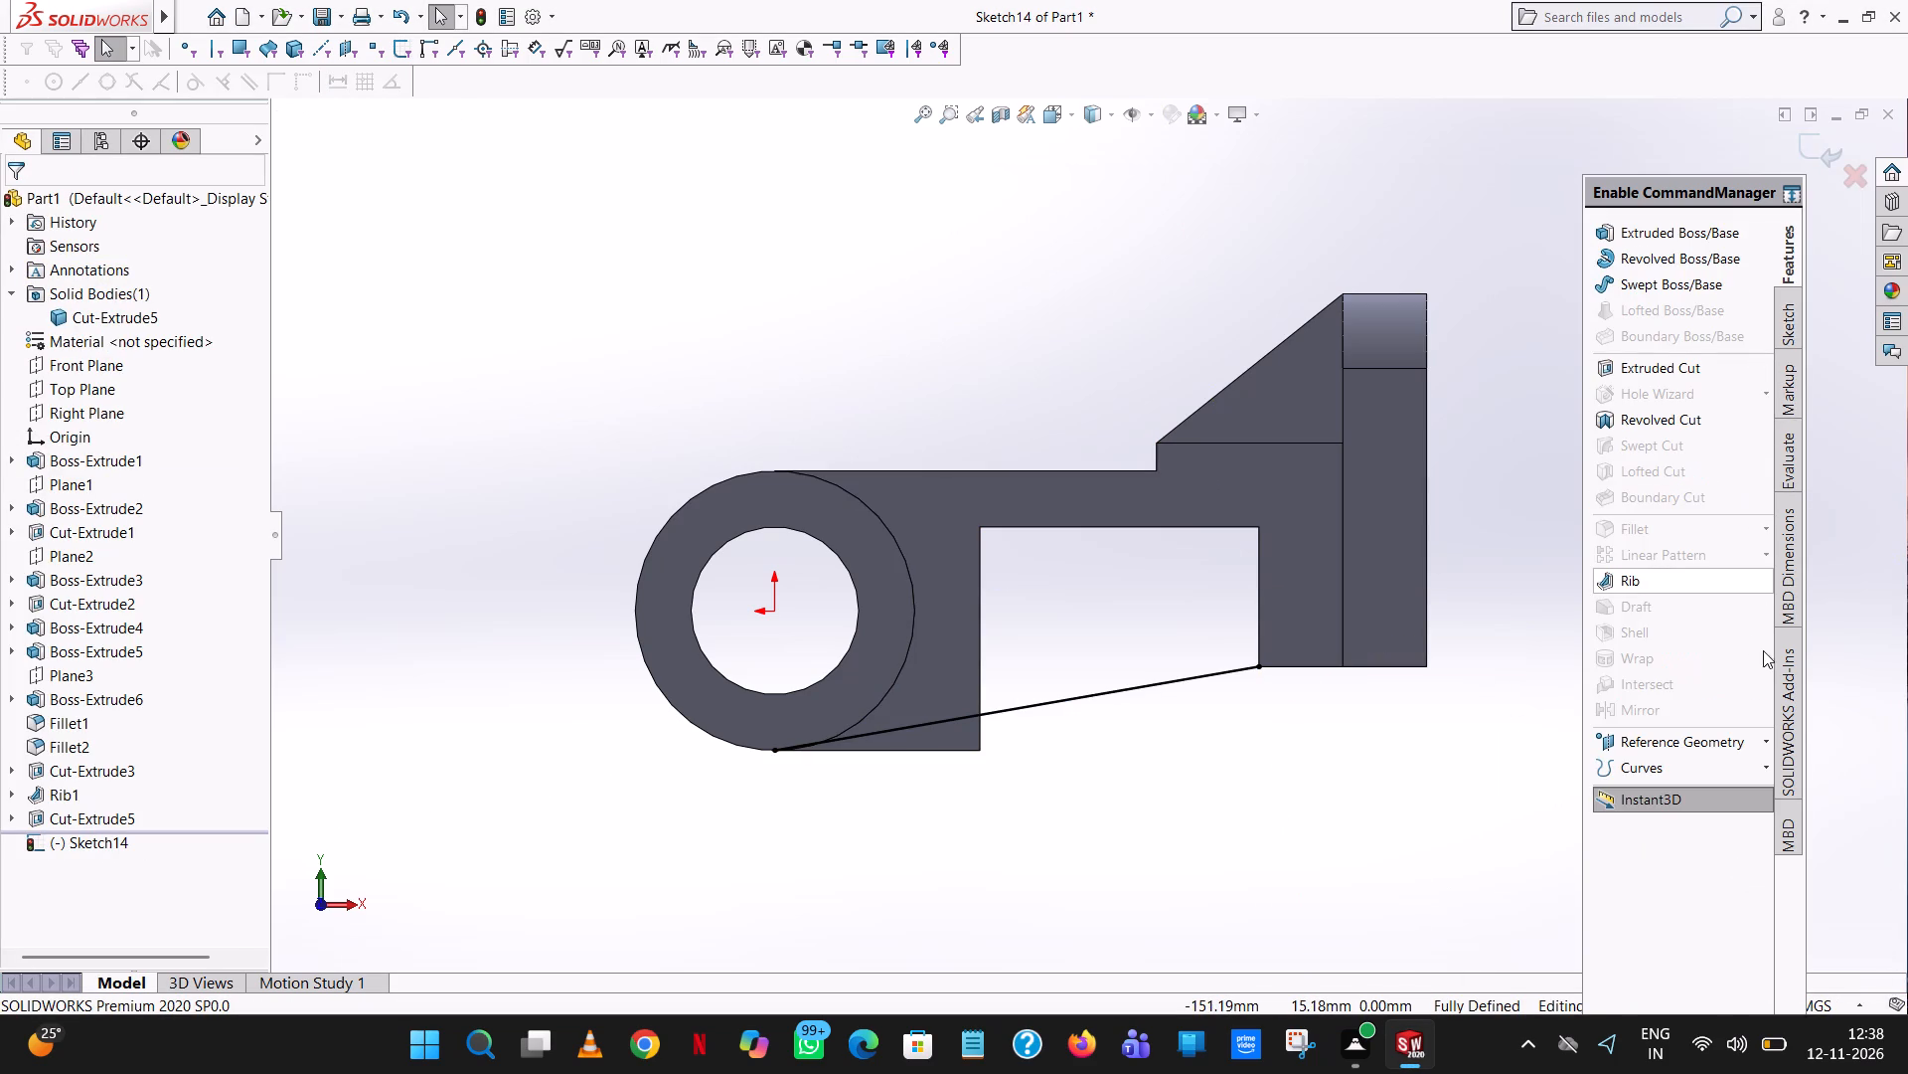
left_click(1654, 584)
scroll(1144, 613, "up", 1)
middle_click_drag(1144, 613, 1143, 615)
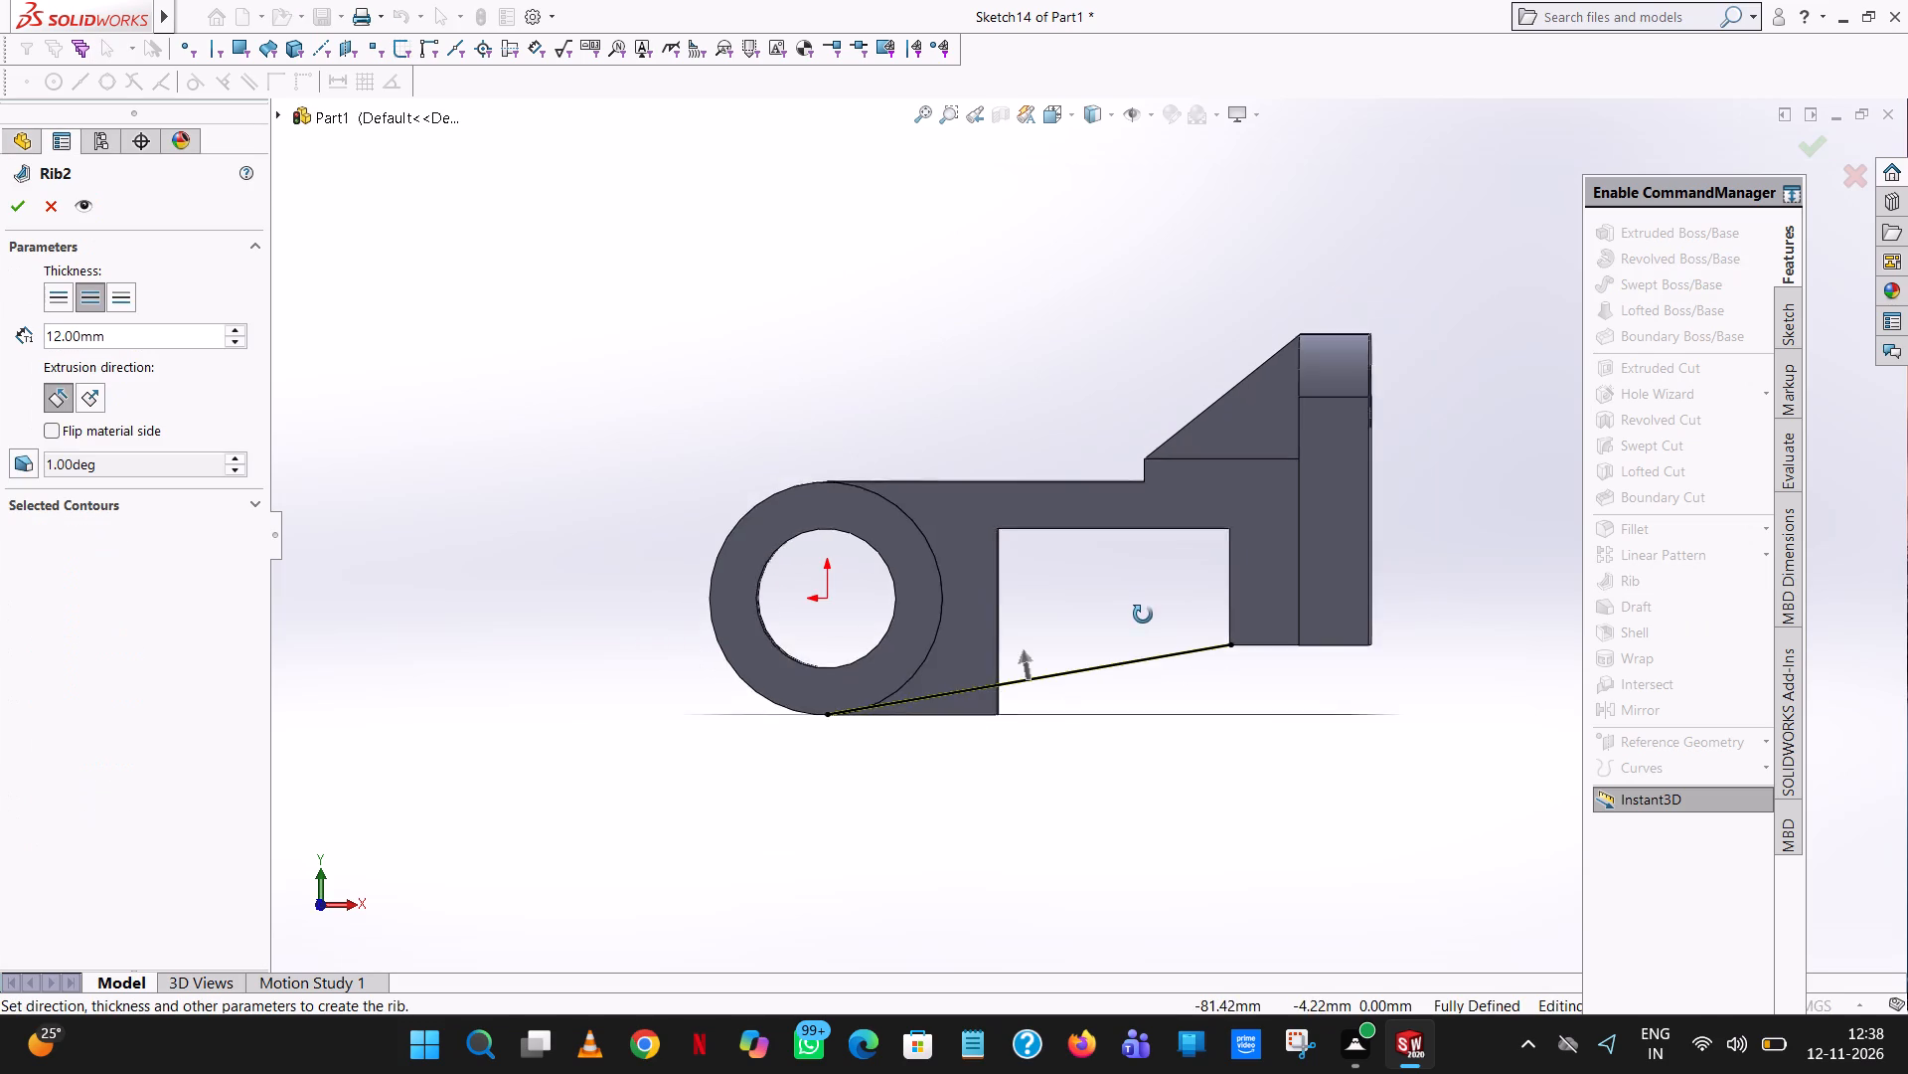
middle_click_drag(1143, 615, 1159, 775)
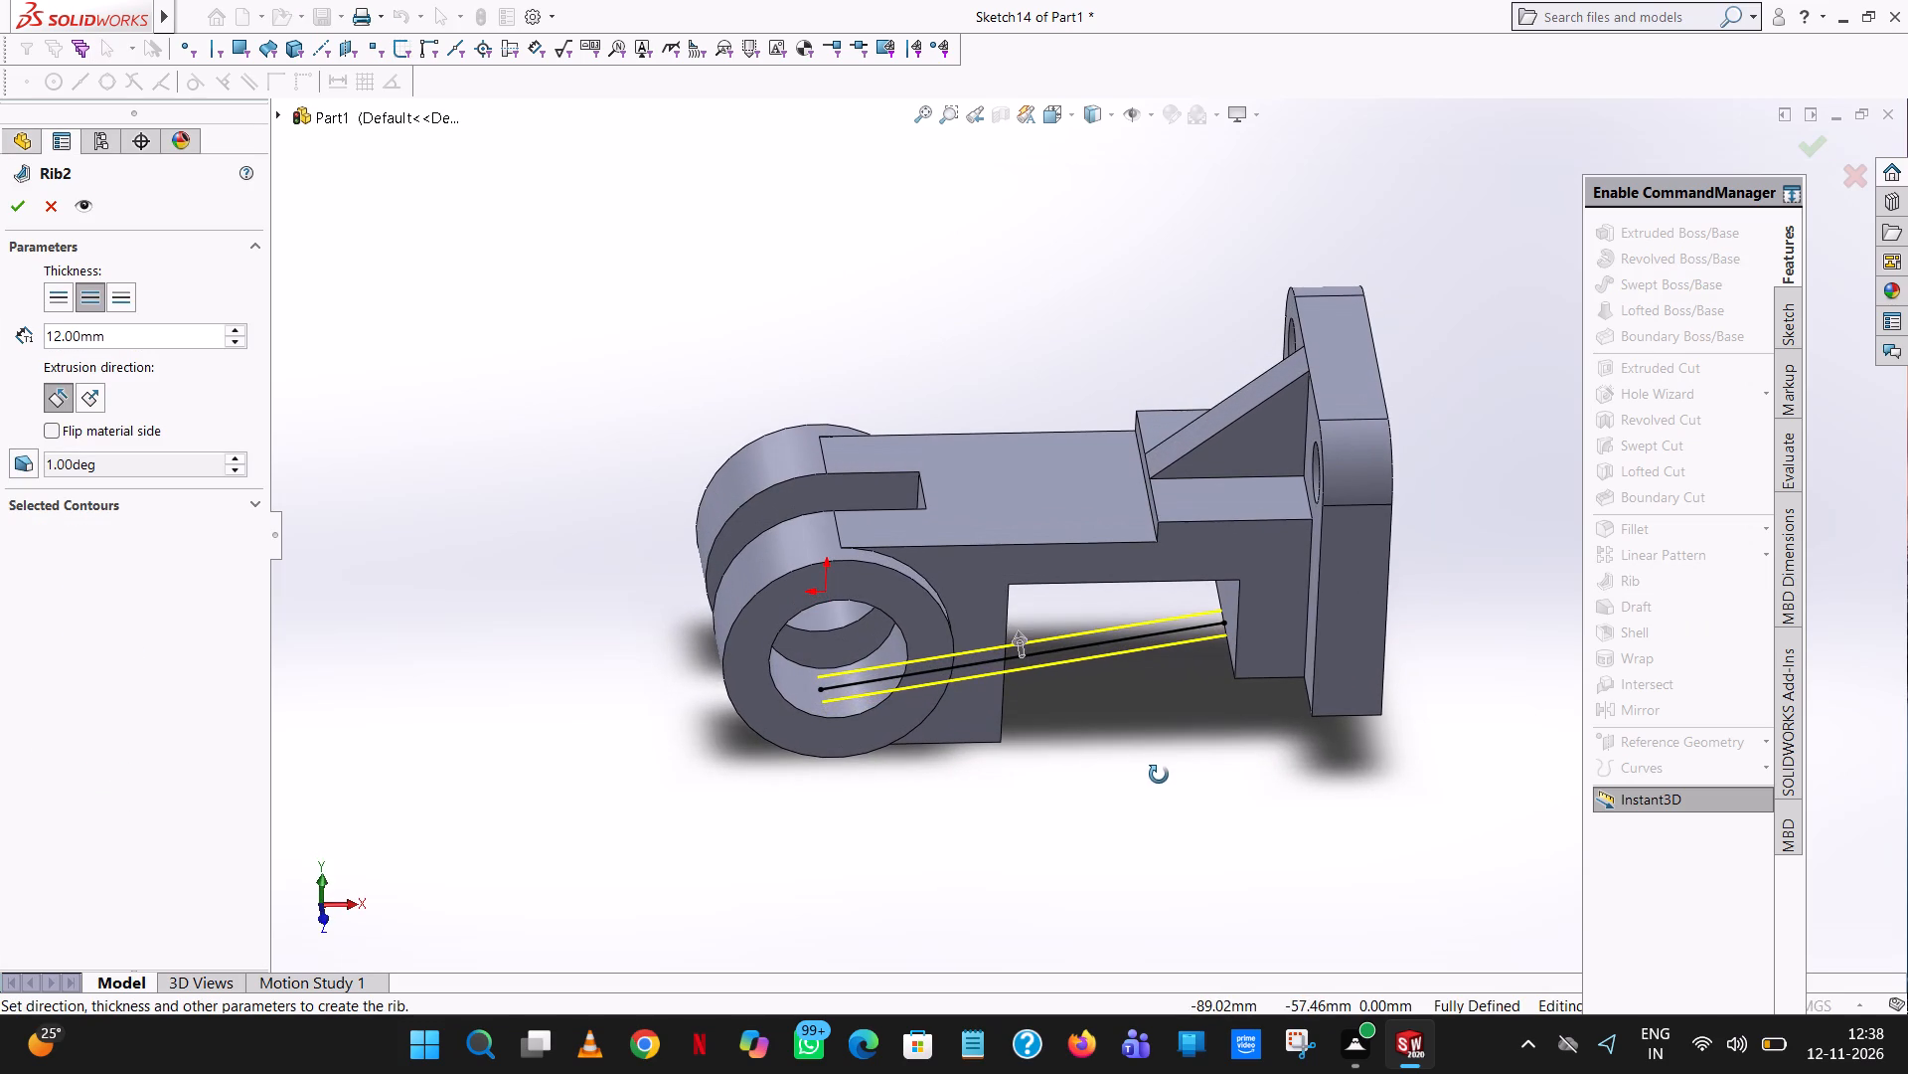
middle_click_drag(1159, 775, 1124, 718)
double_click(104, 334)
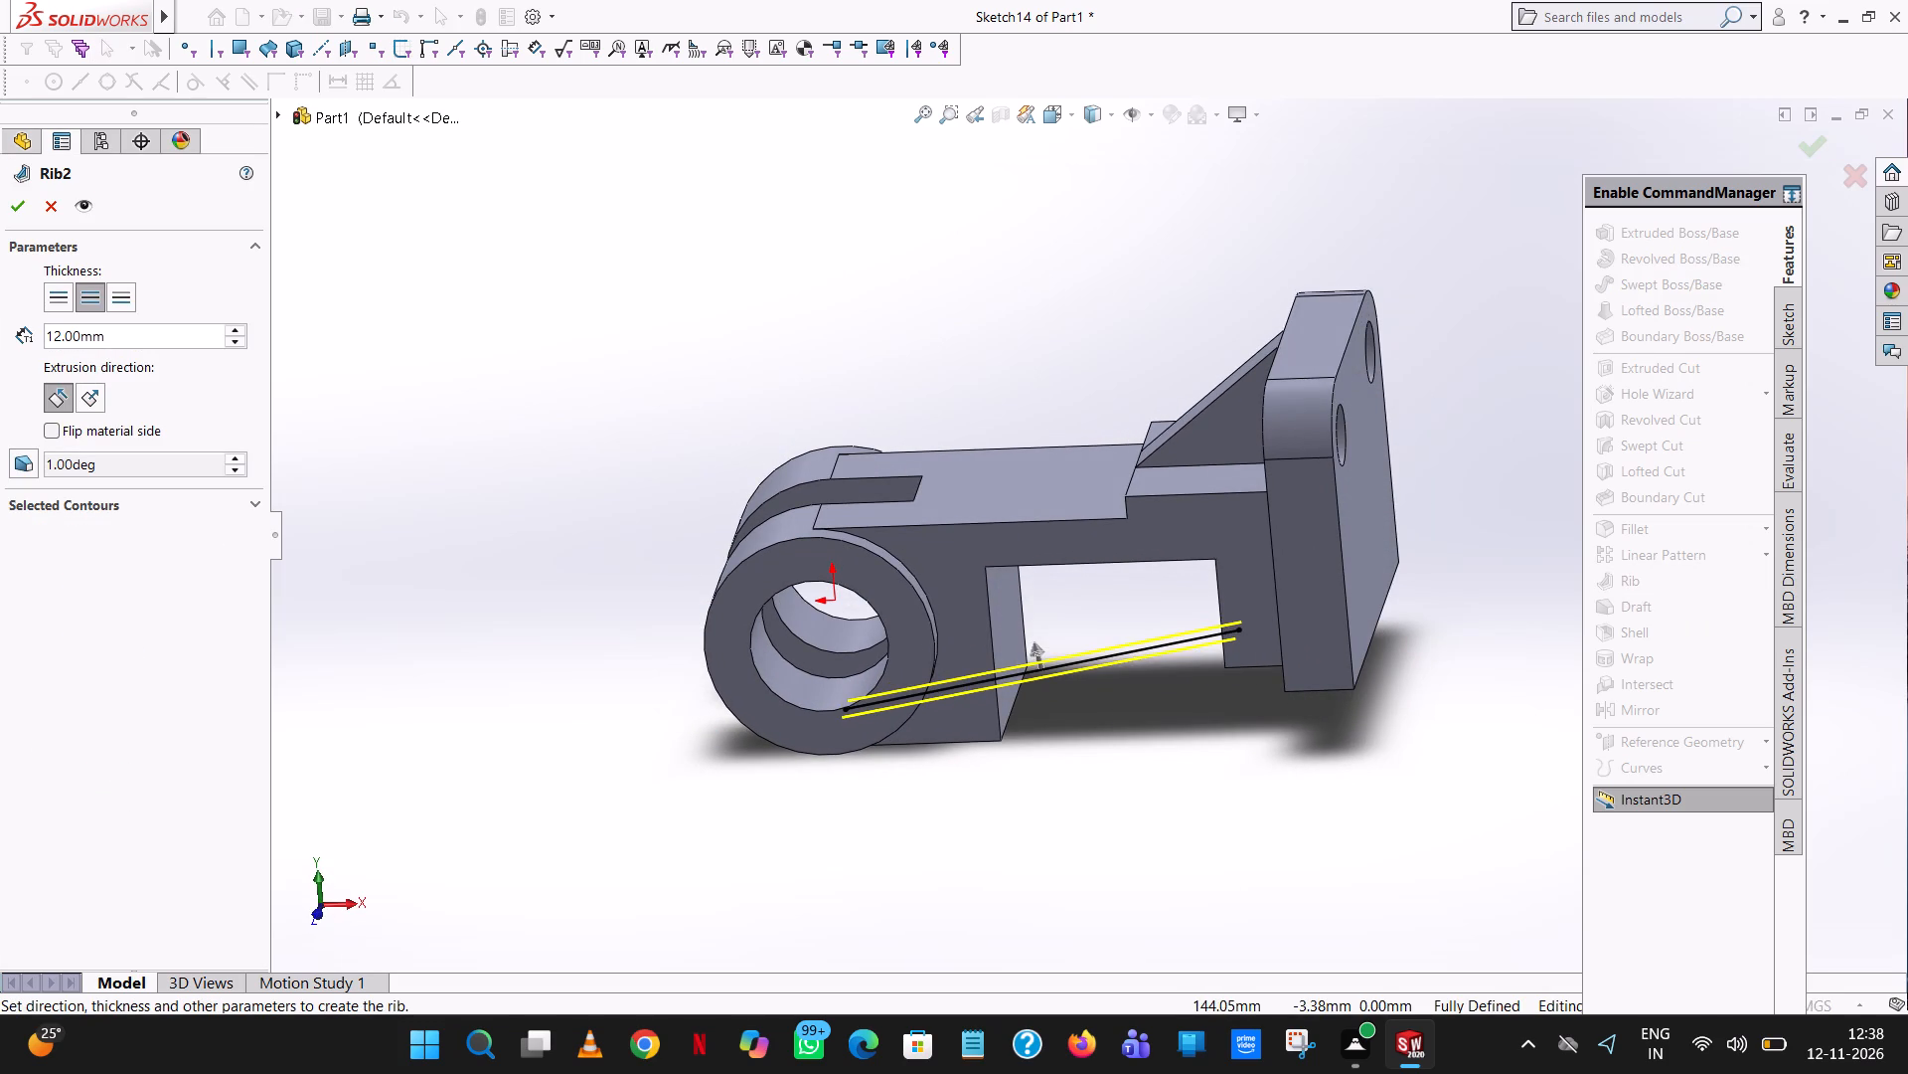
type("18")
key("Return")
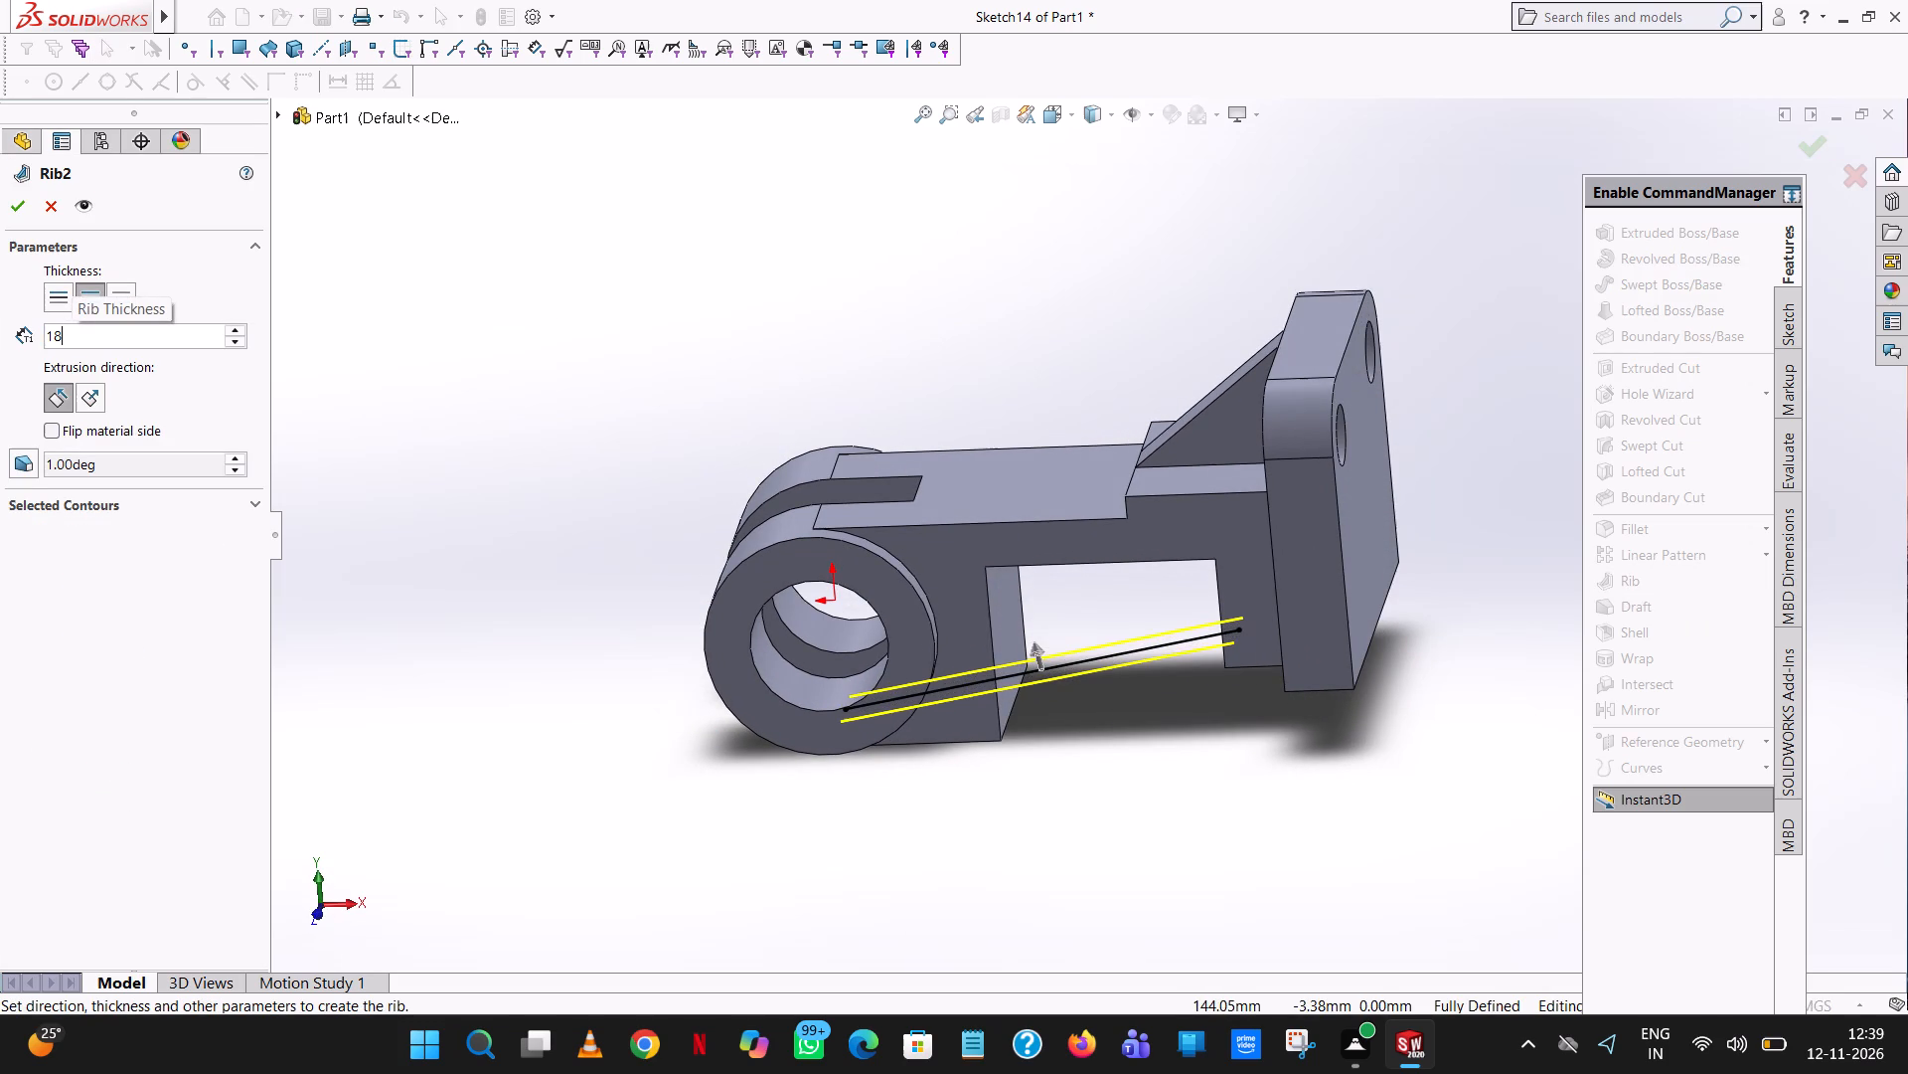
left_click(622, 241)
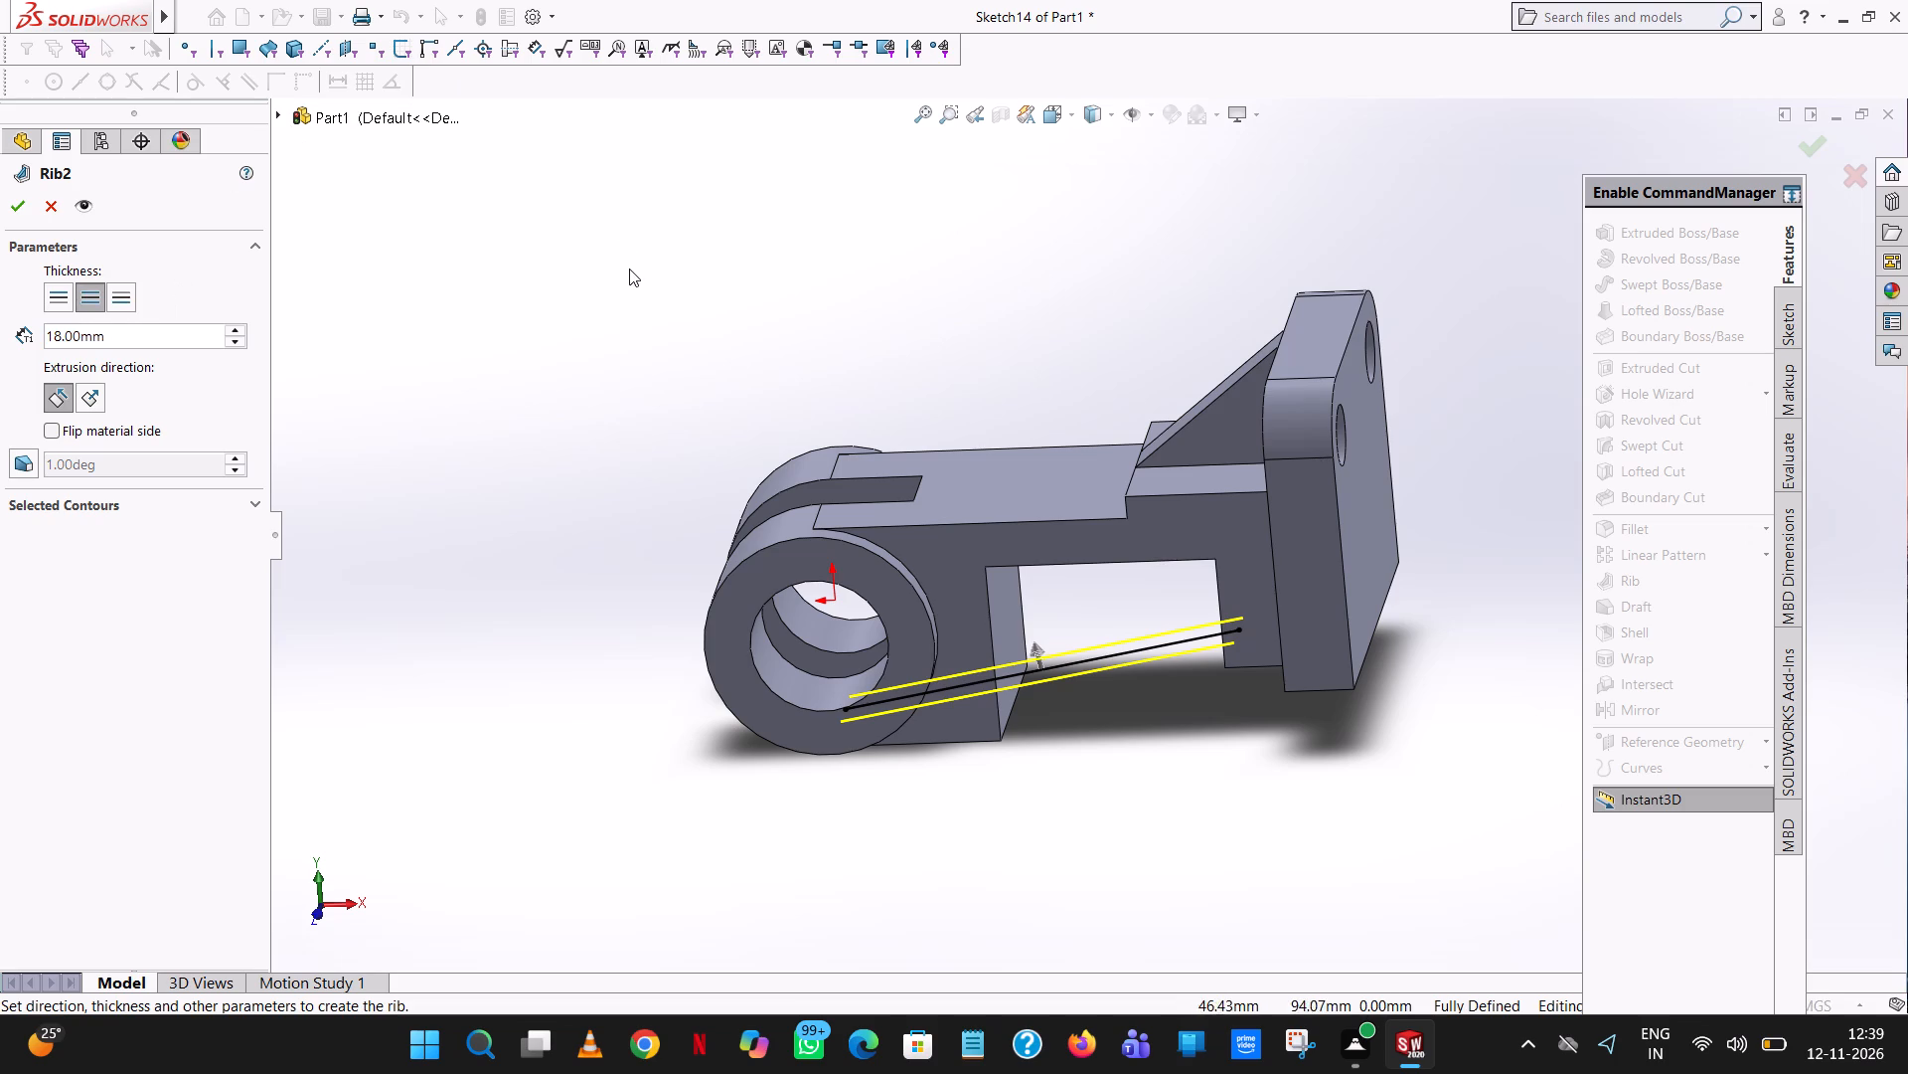
middle_click_drag(632, 271, 655, 179)
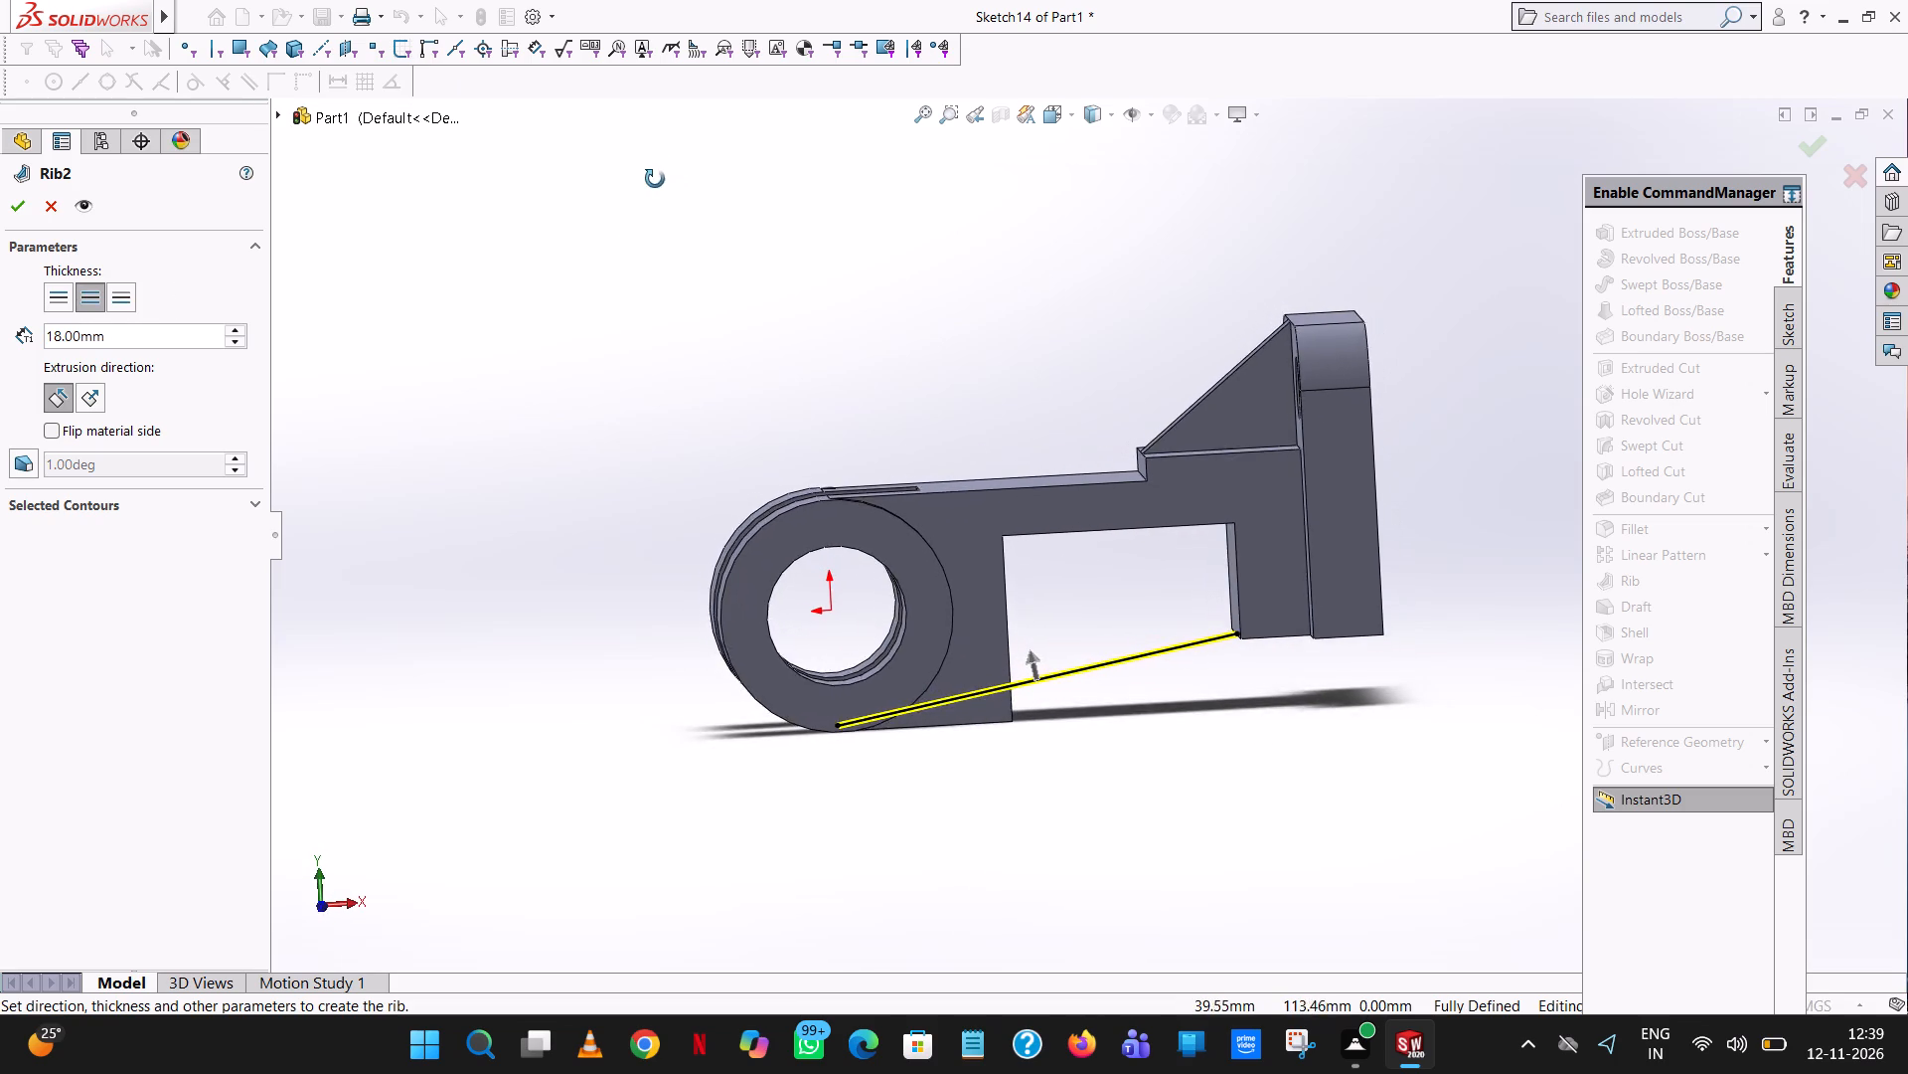
middle_click_drag(655, 179, 650, 217)
scroll(650, 217, "down", 1)
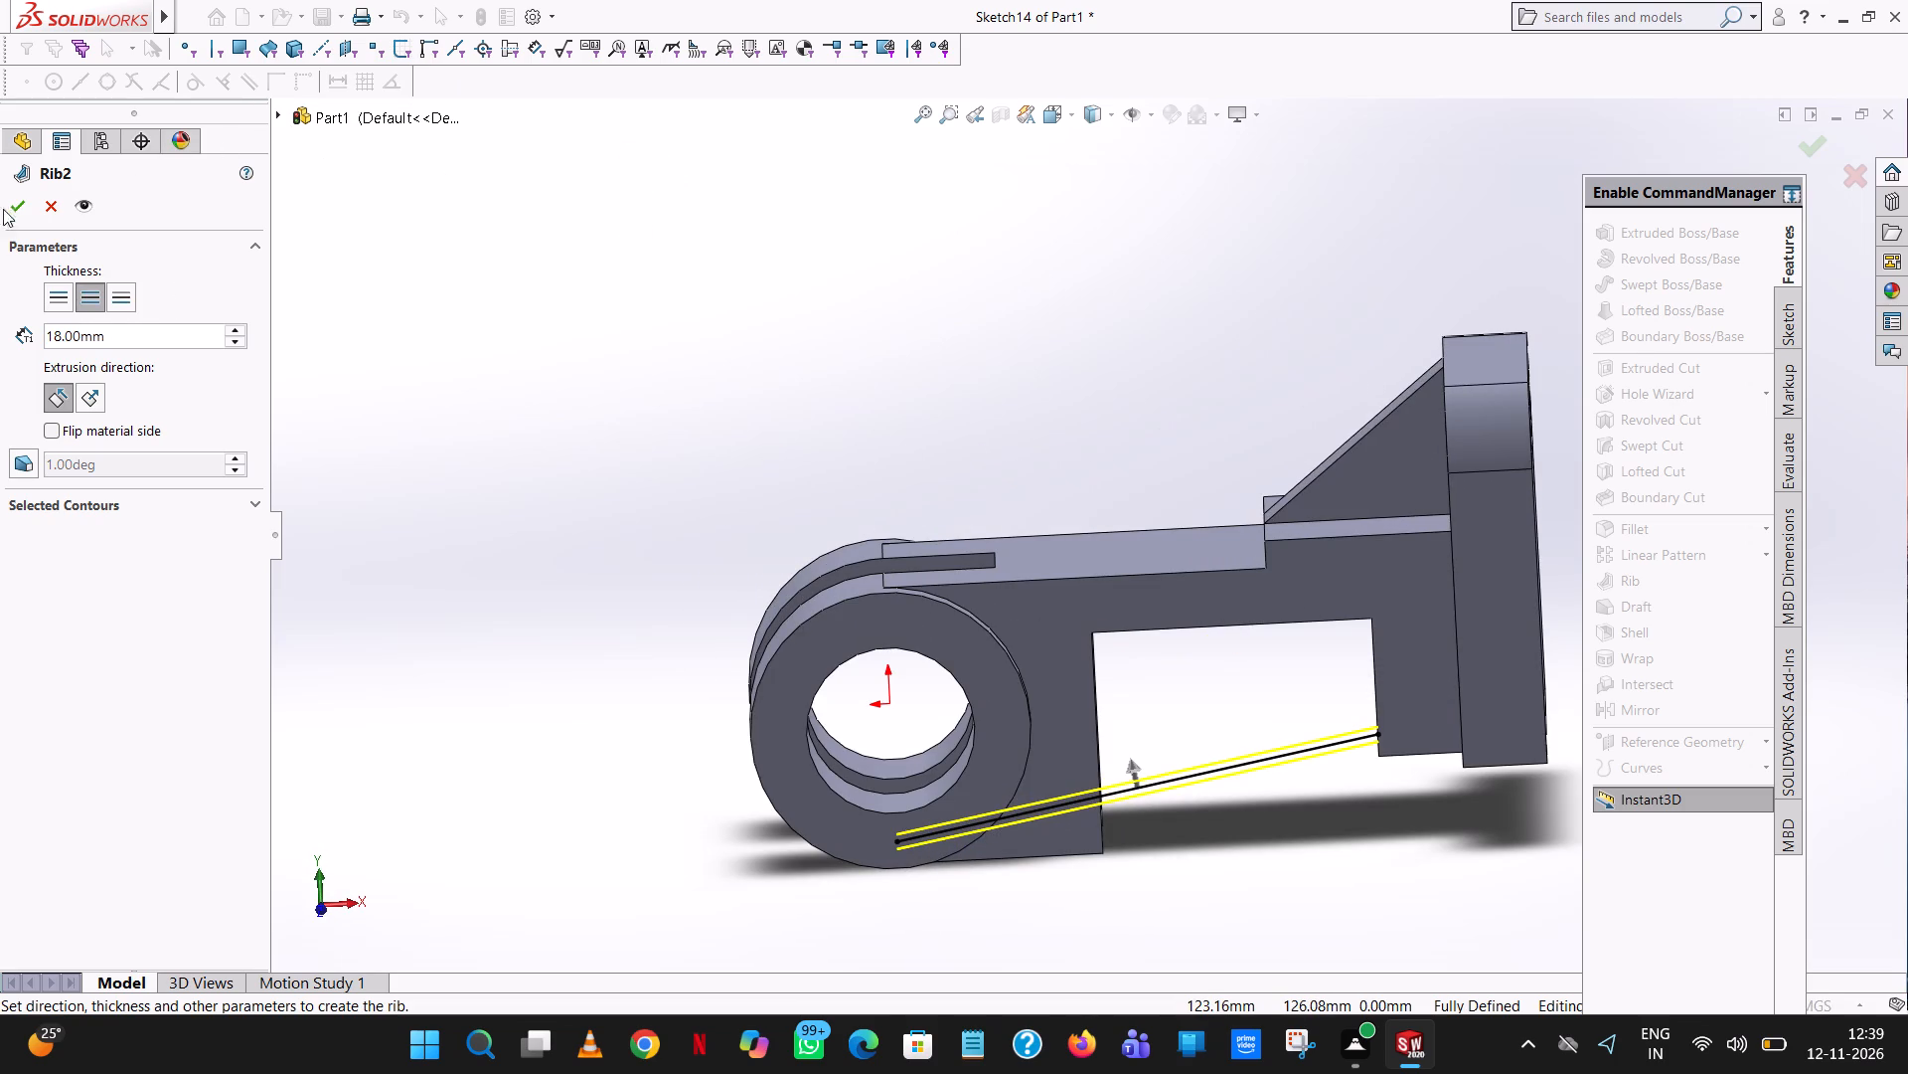
left_click(4, 196)
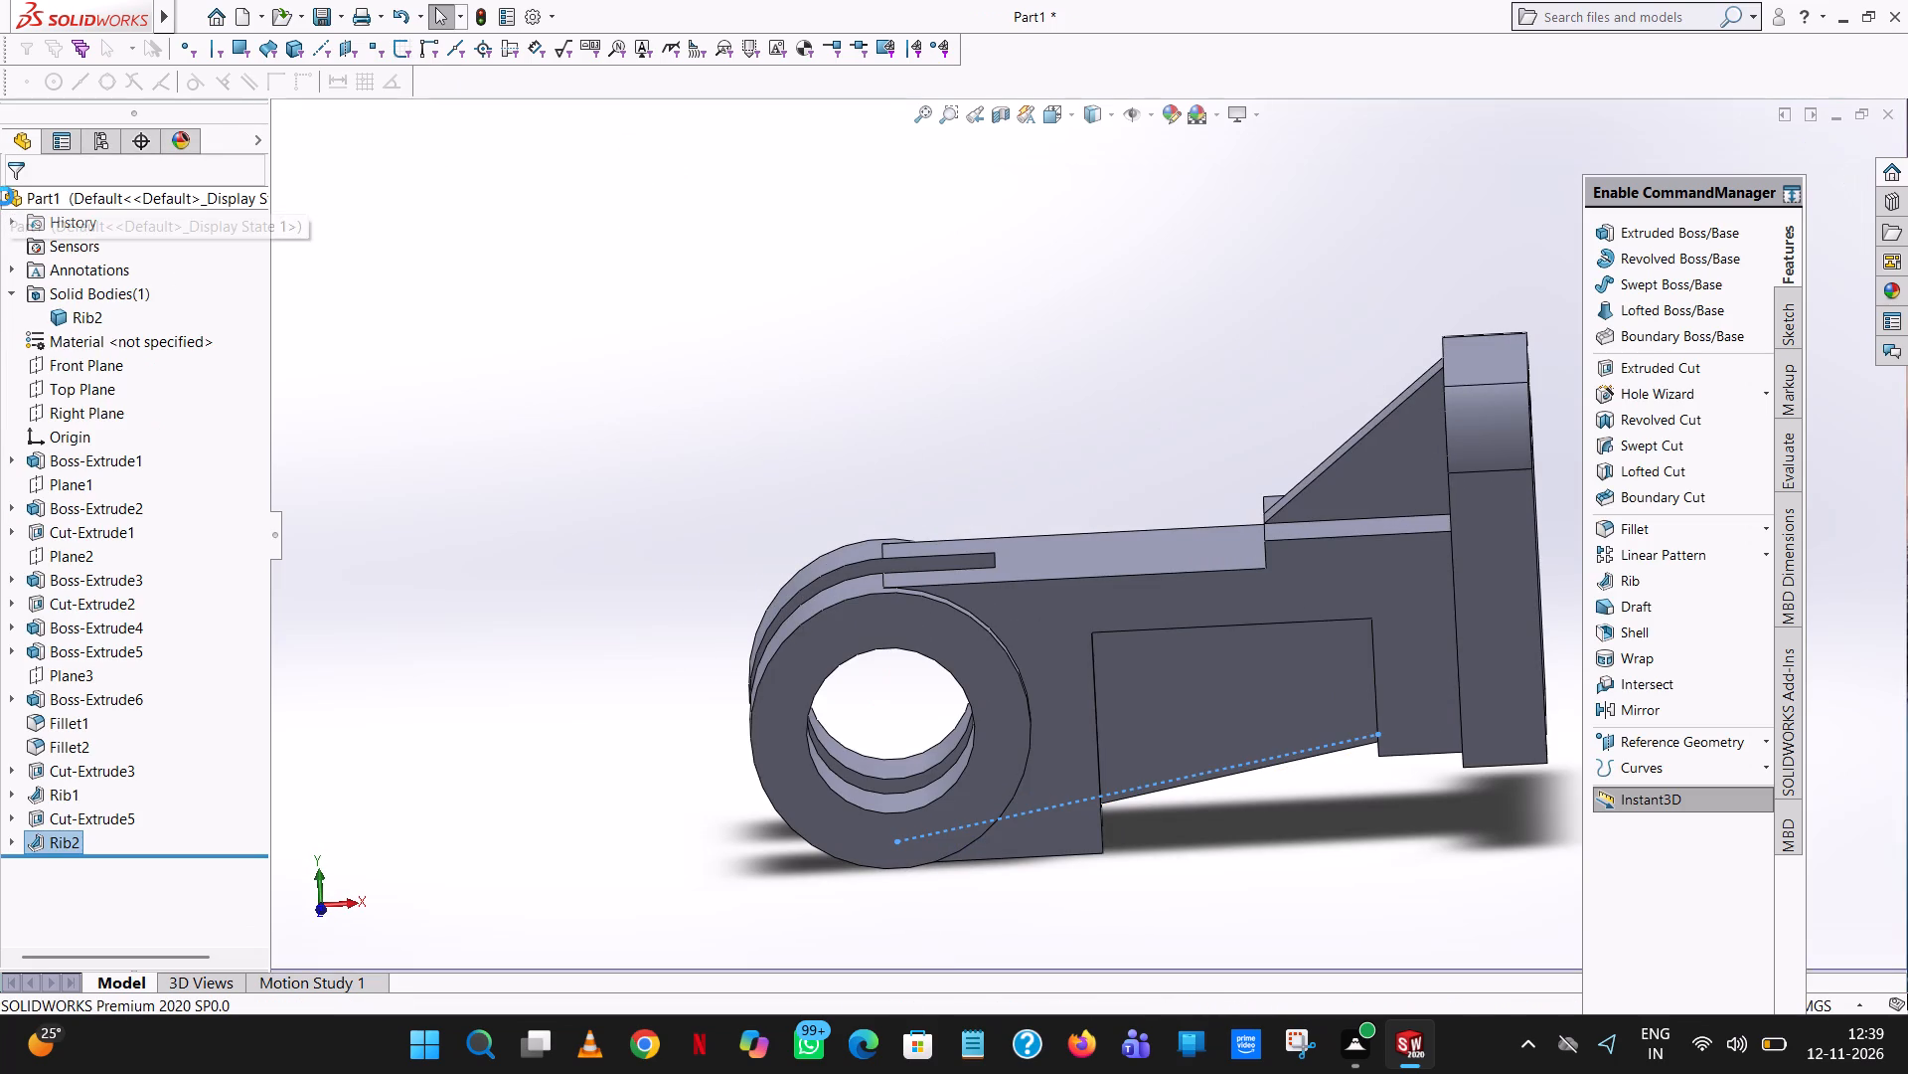
Examine the clevis arm from several angles, checking the underside rib, the plate's rear rib and the fork end.
left_click_drag(960, 349, 949, 353)
middle_click_drag(799, 389, 768, 190)
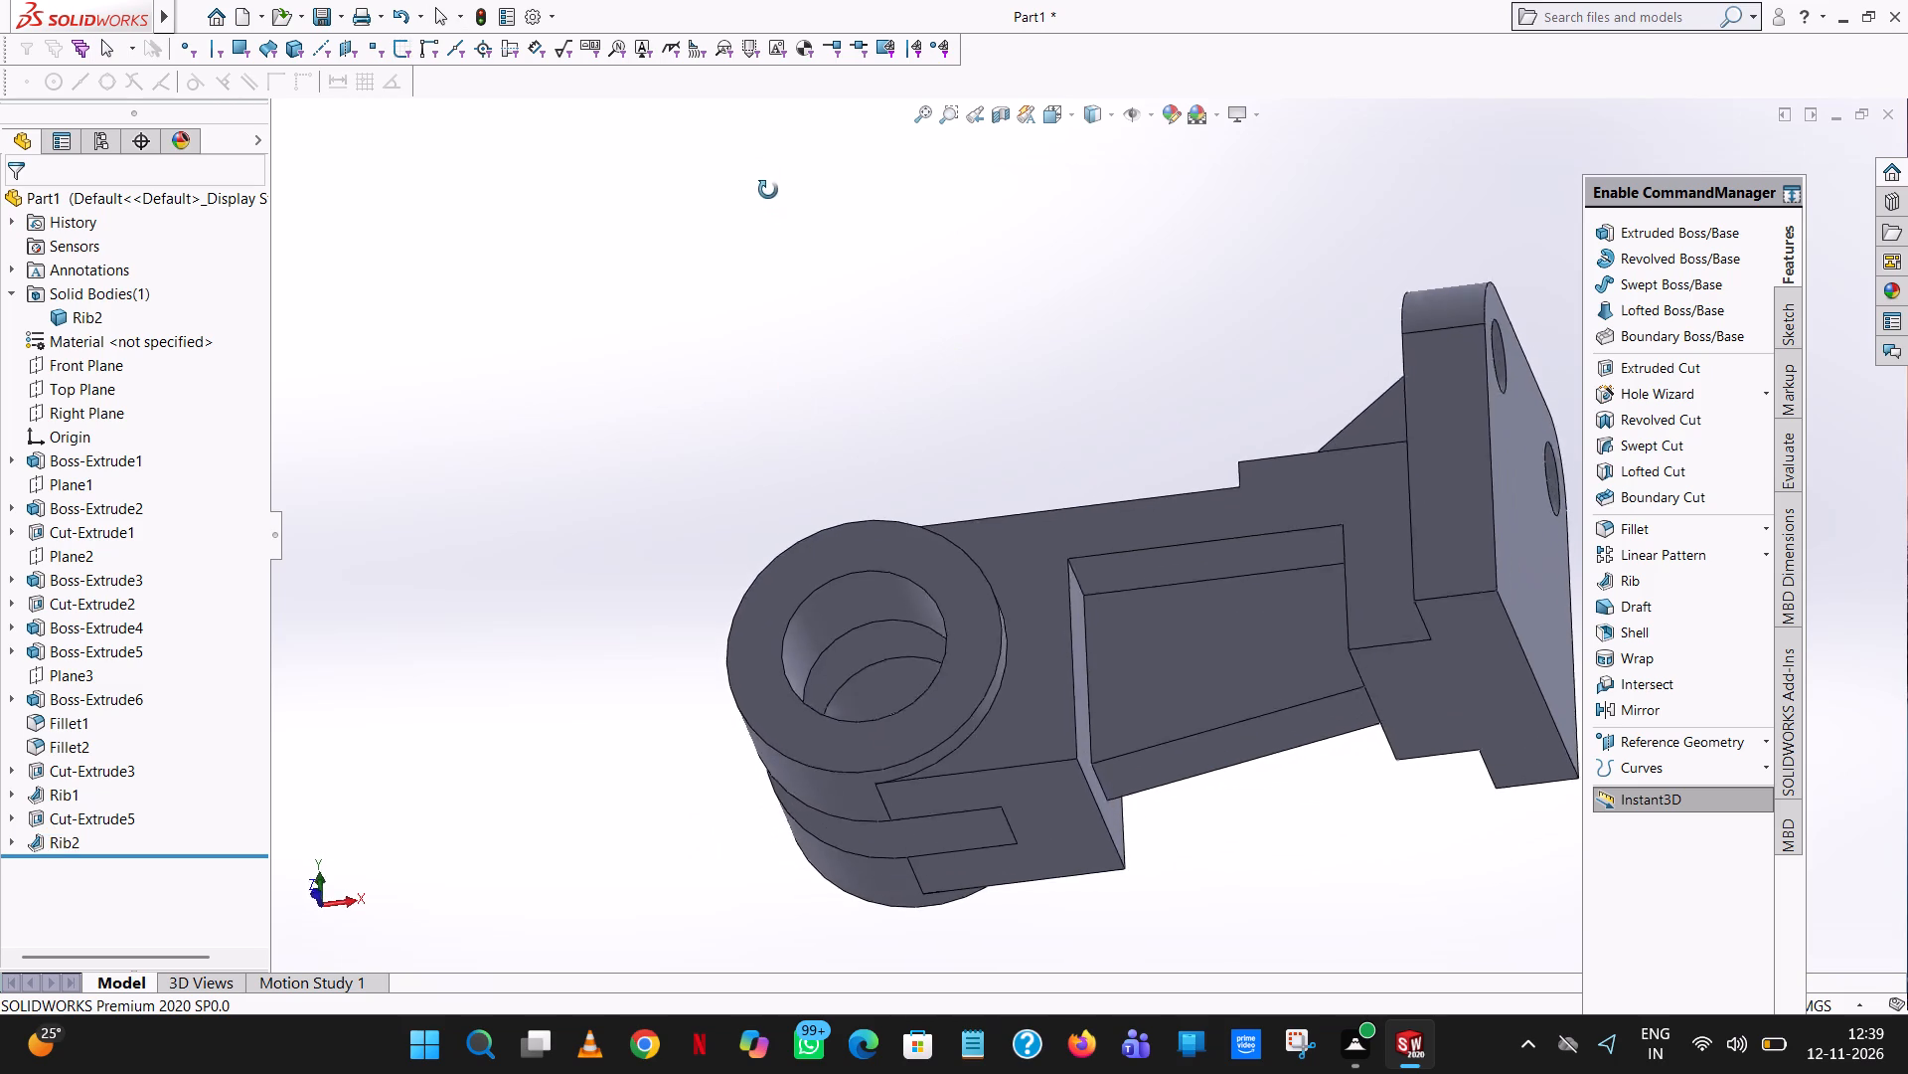
middle_click_drag(768, 190, 905, 255)
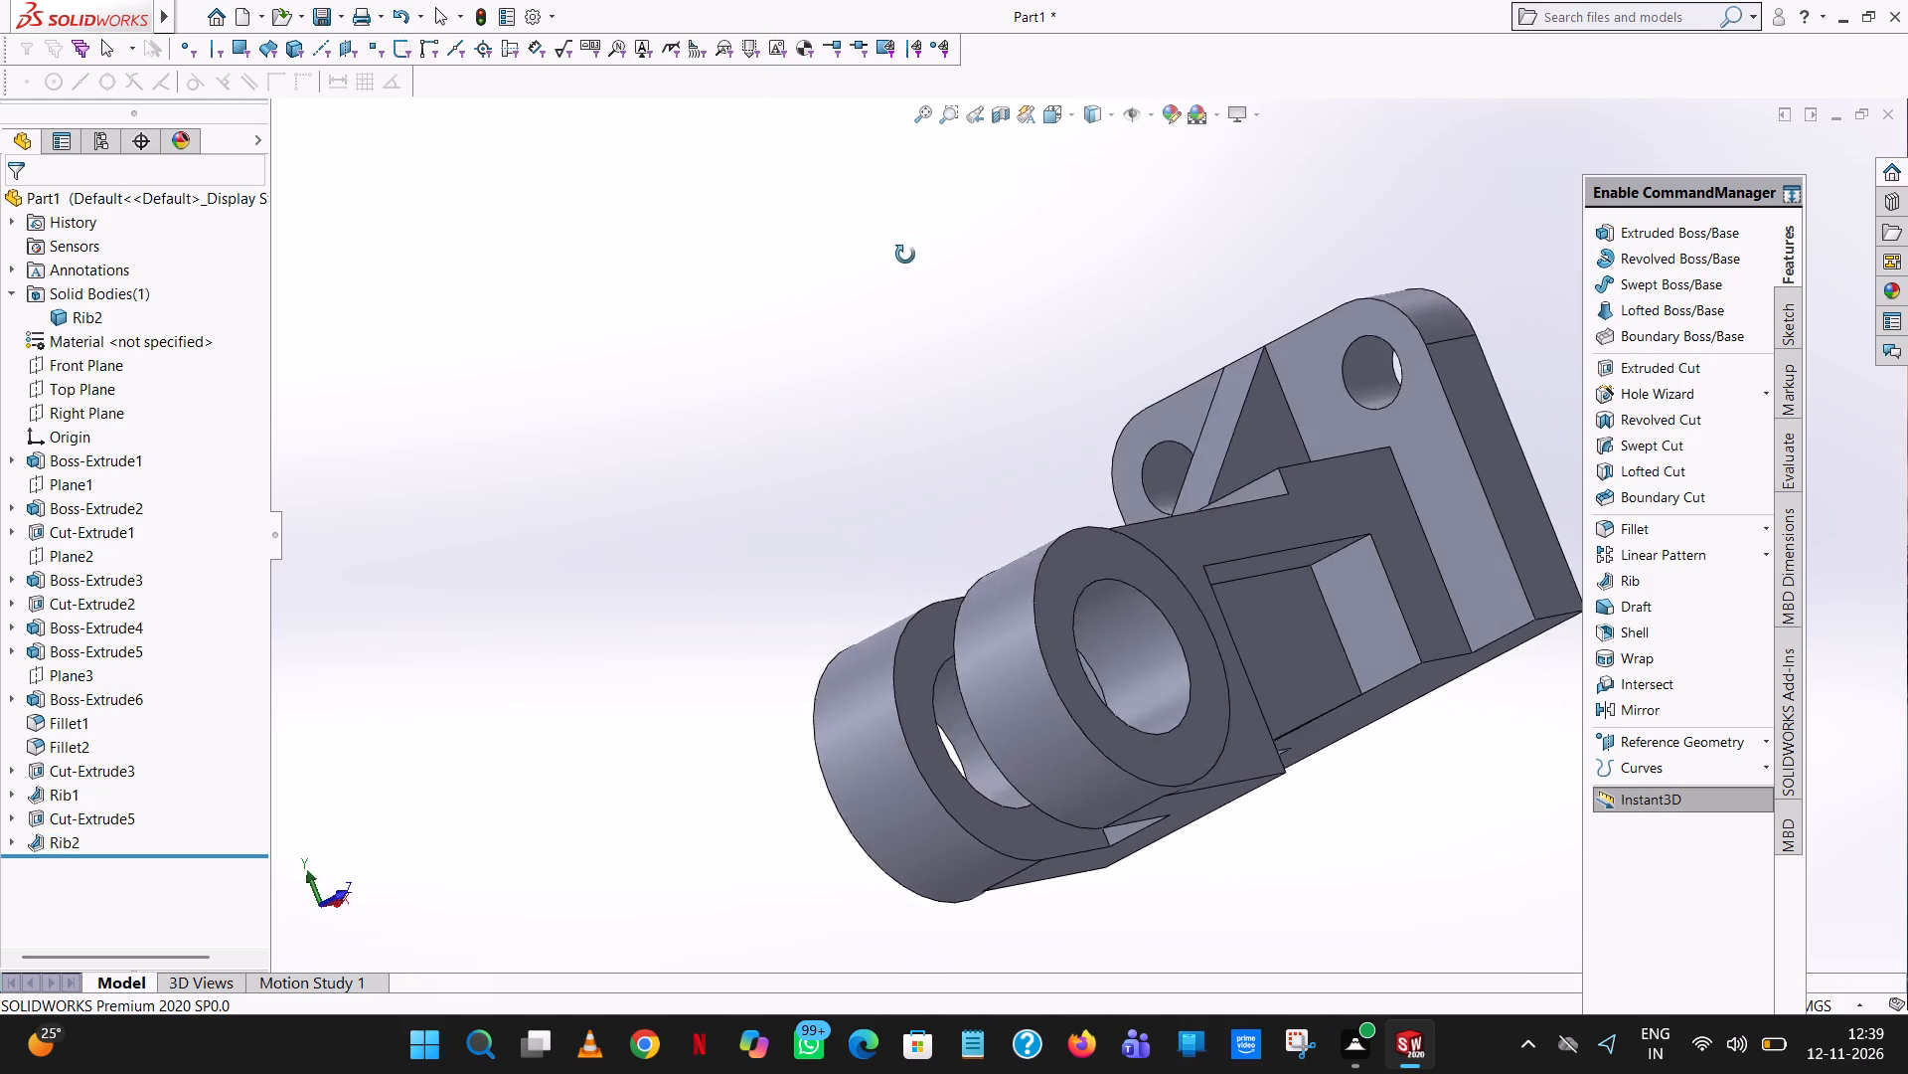
middle_click_drag(905, 255, 838, 387)
left_click(837, 393)
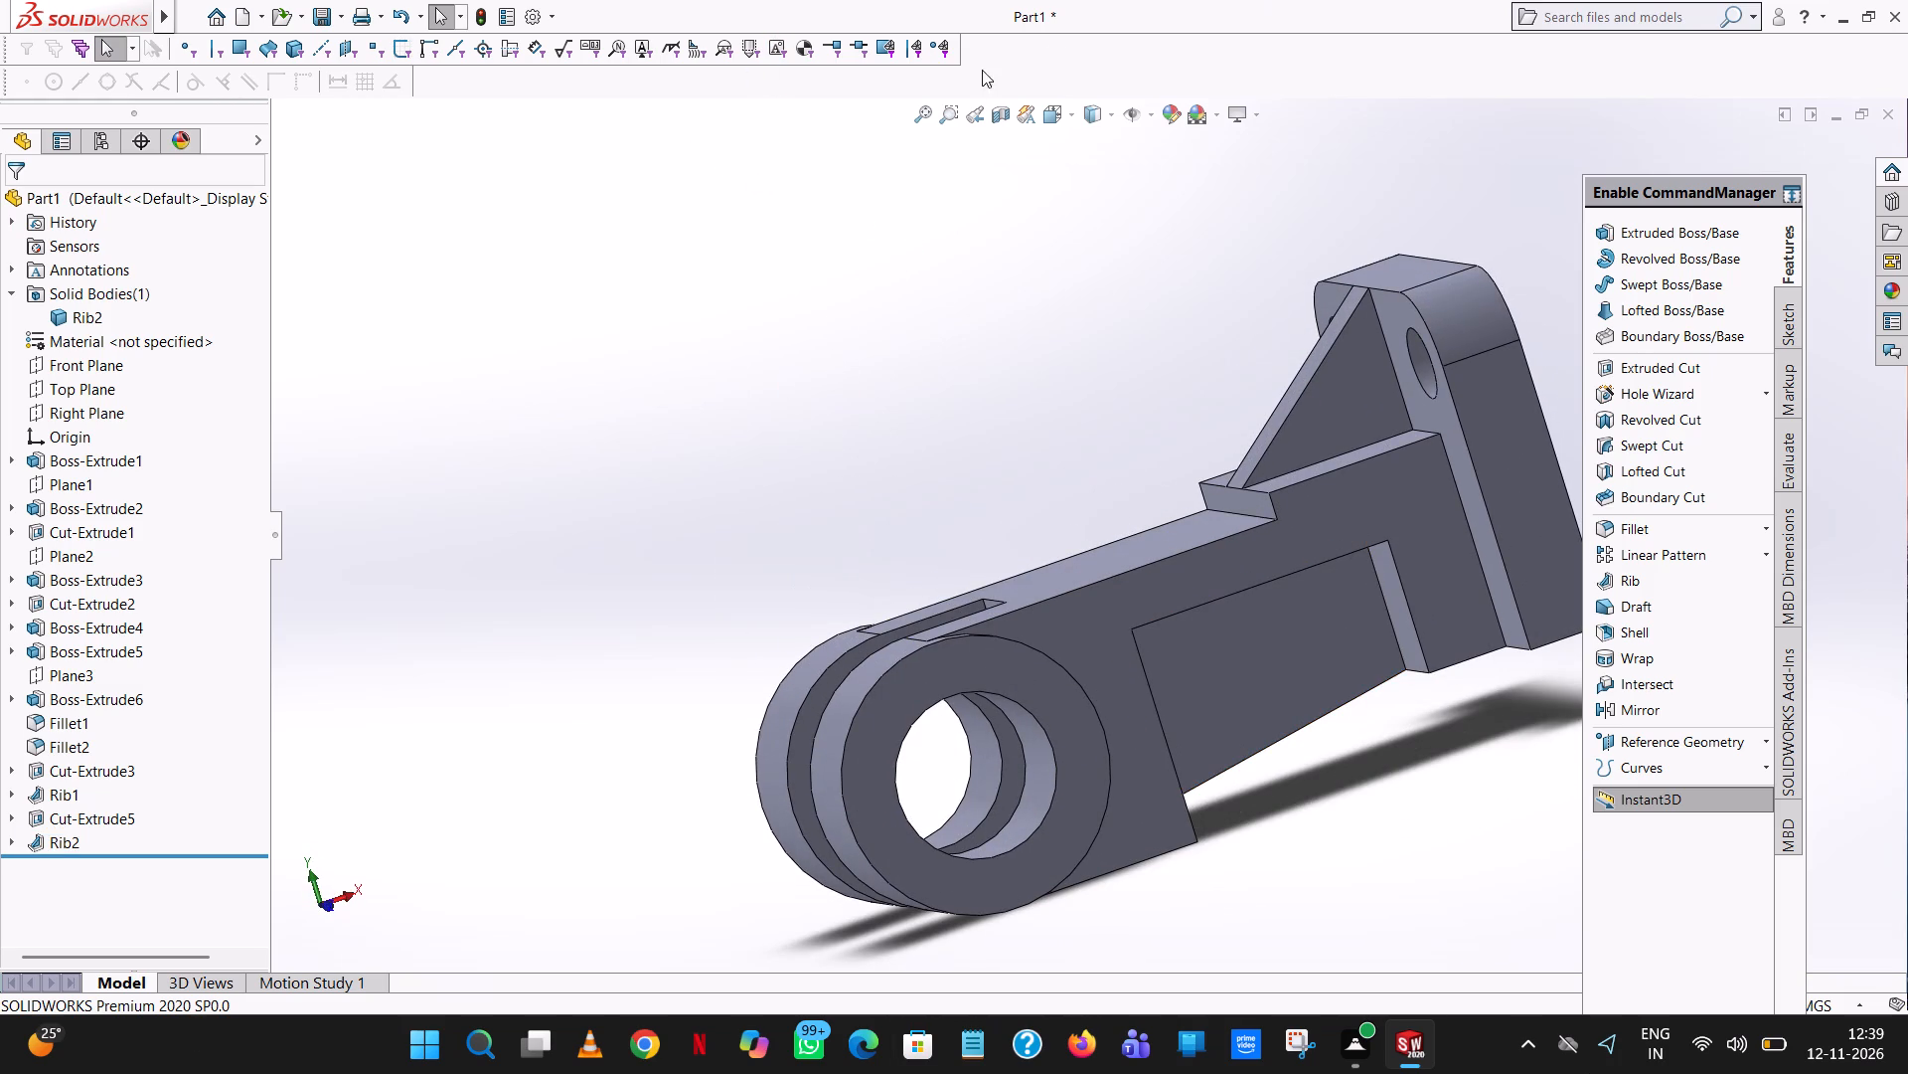
scroll(1070, 385, "up", 4)
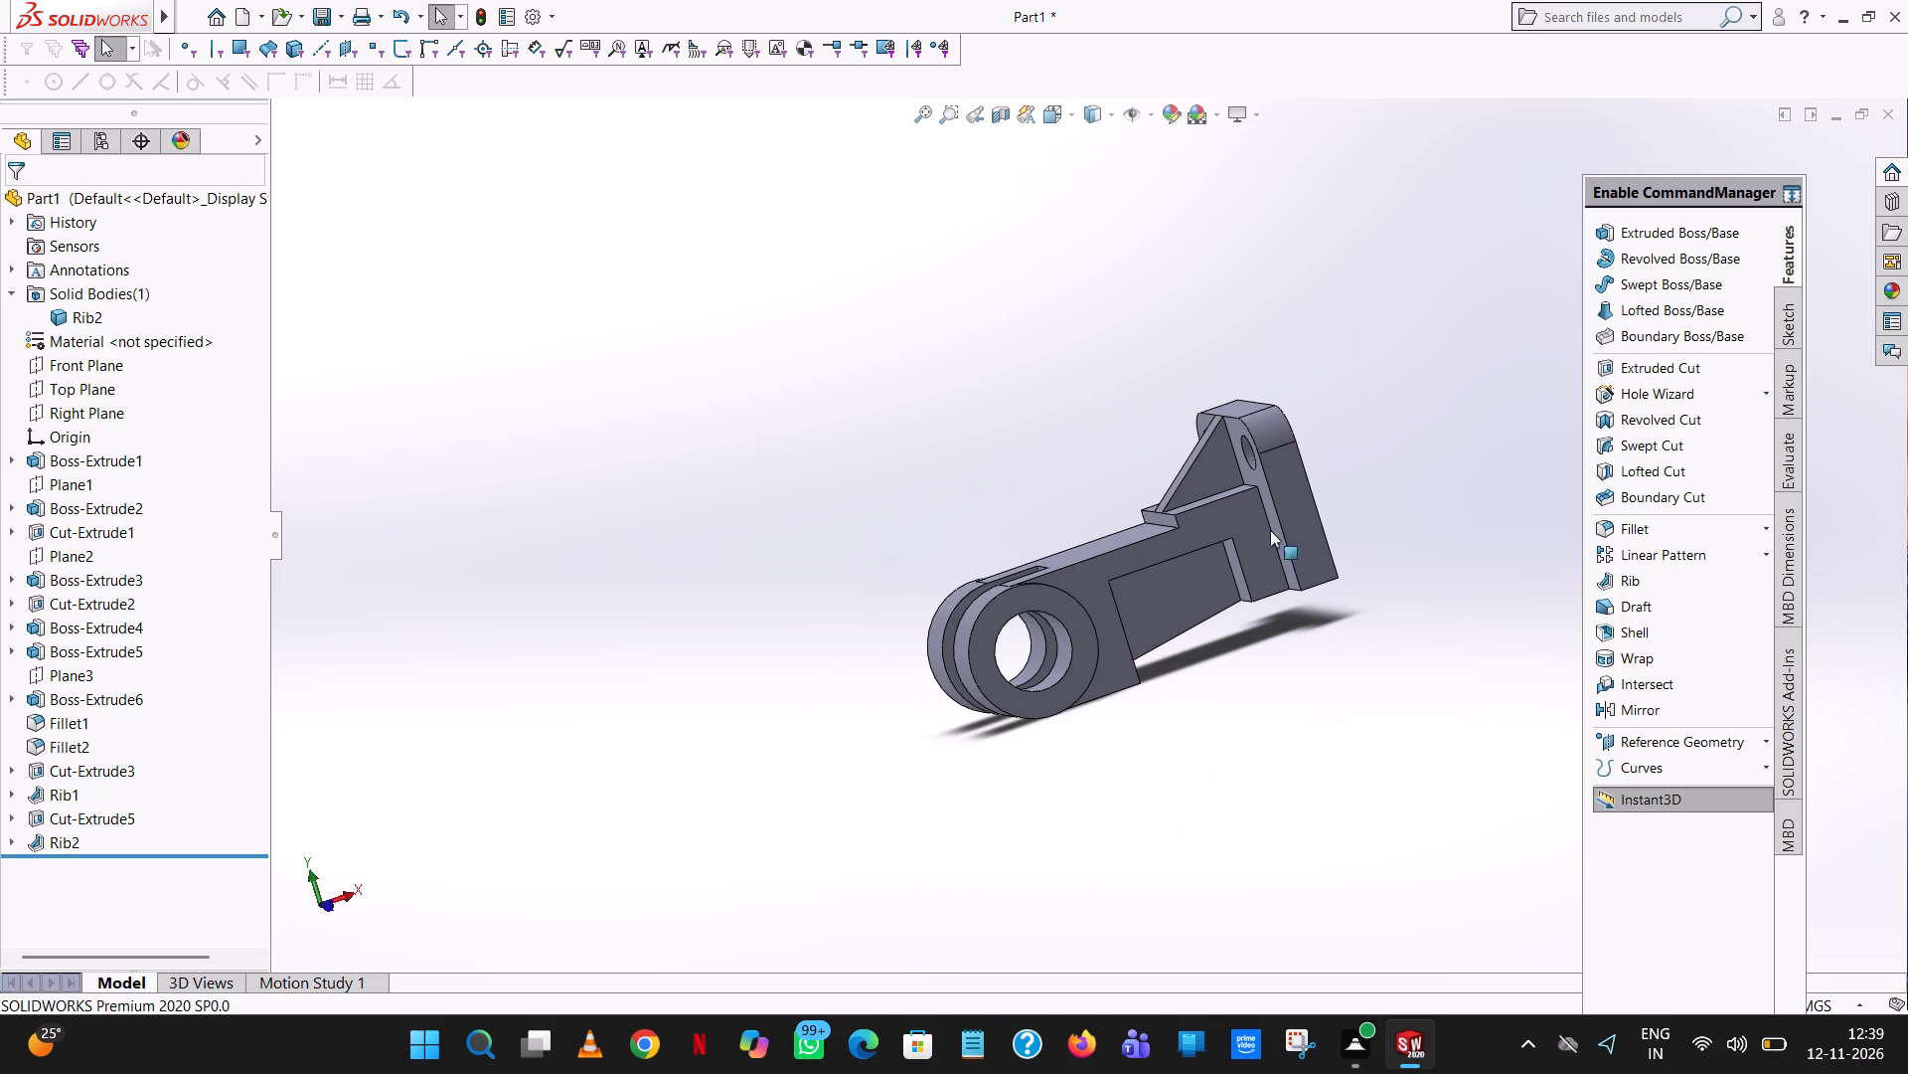
scroll(1341, 525, "up", 3)
scroll(1158, 503, "up", 1)
middle_click_drag(1158, 503, 1199, 432)
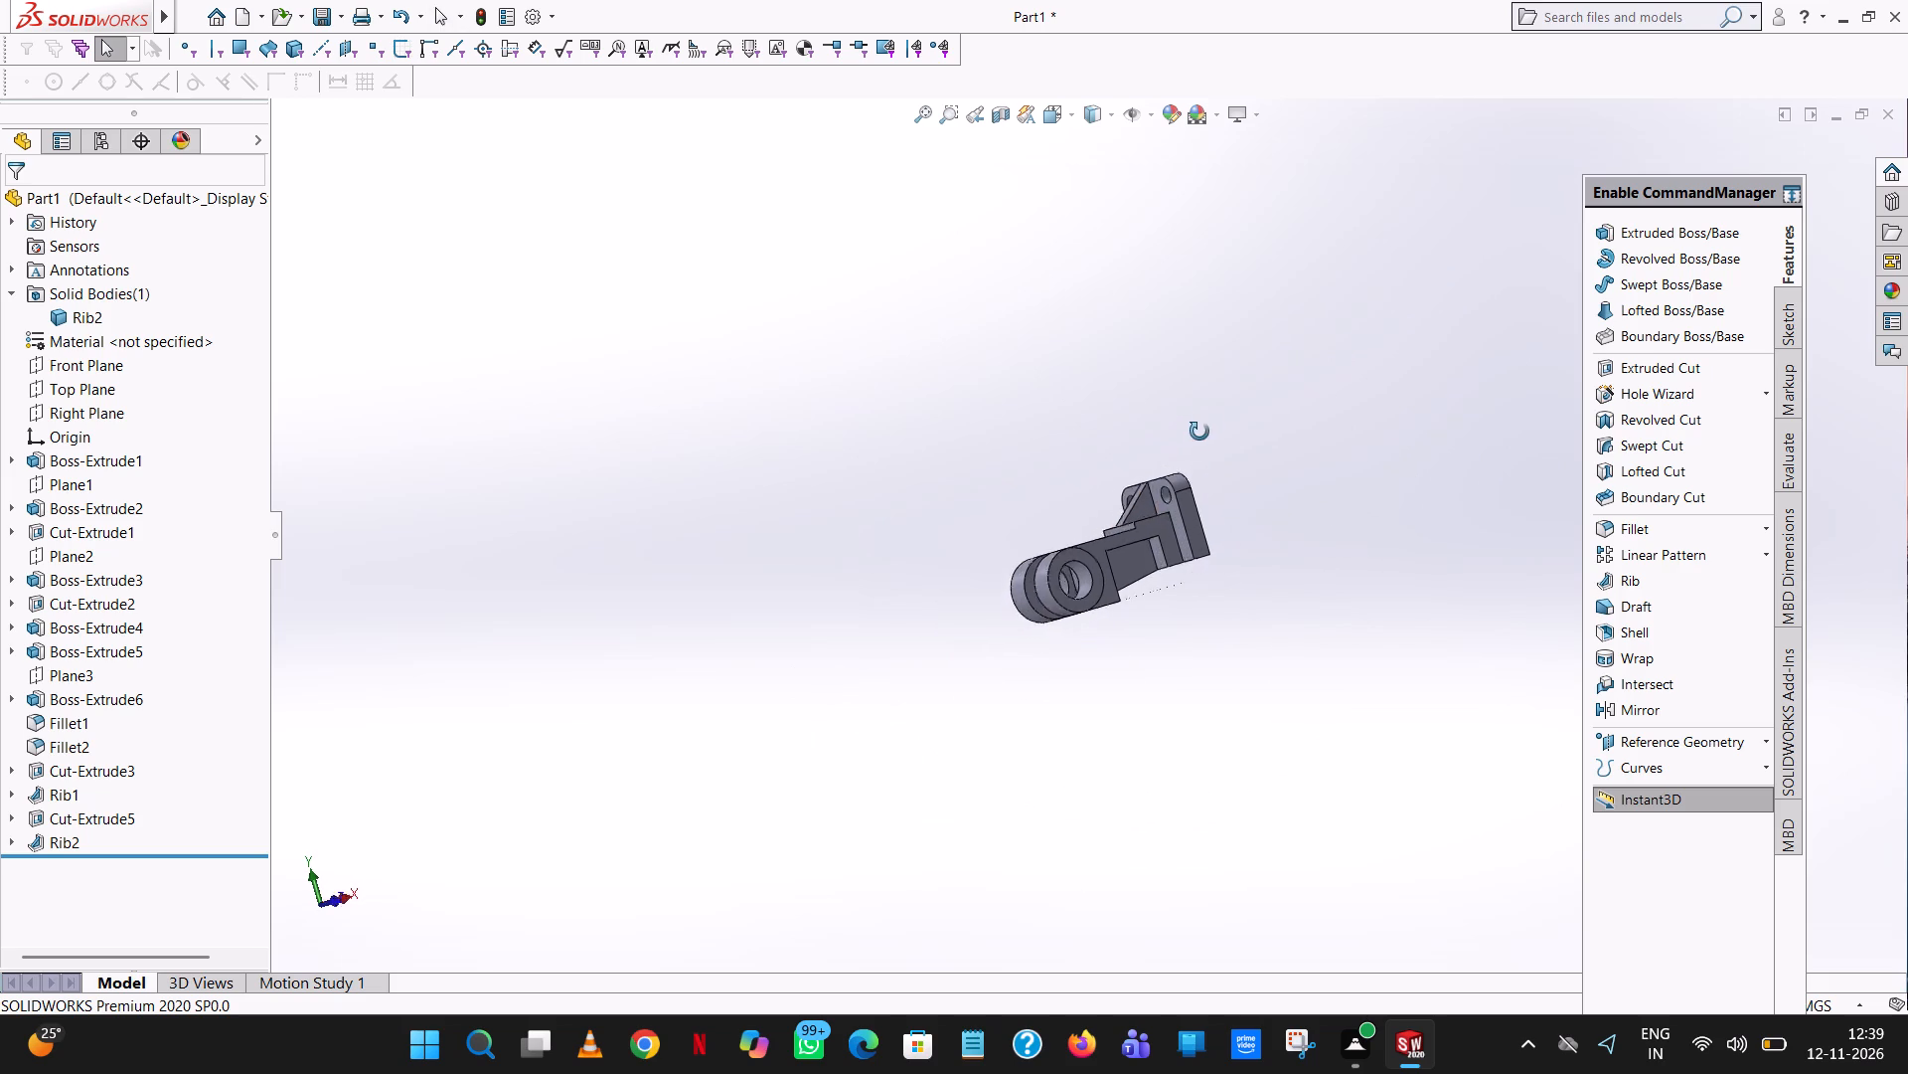
middle_click_drag(1199, 432, 1208, 420)
scroll(1155, 502, "down", 7)
middle_click_drag(1159, 510, 1182, 557)
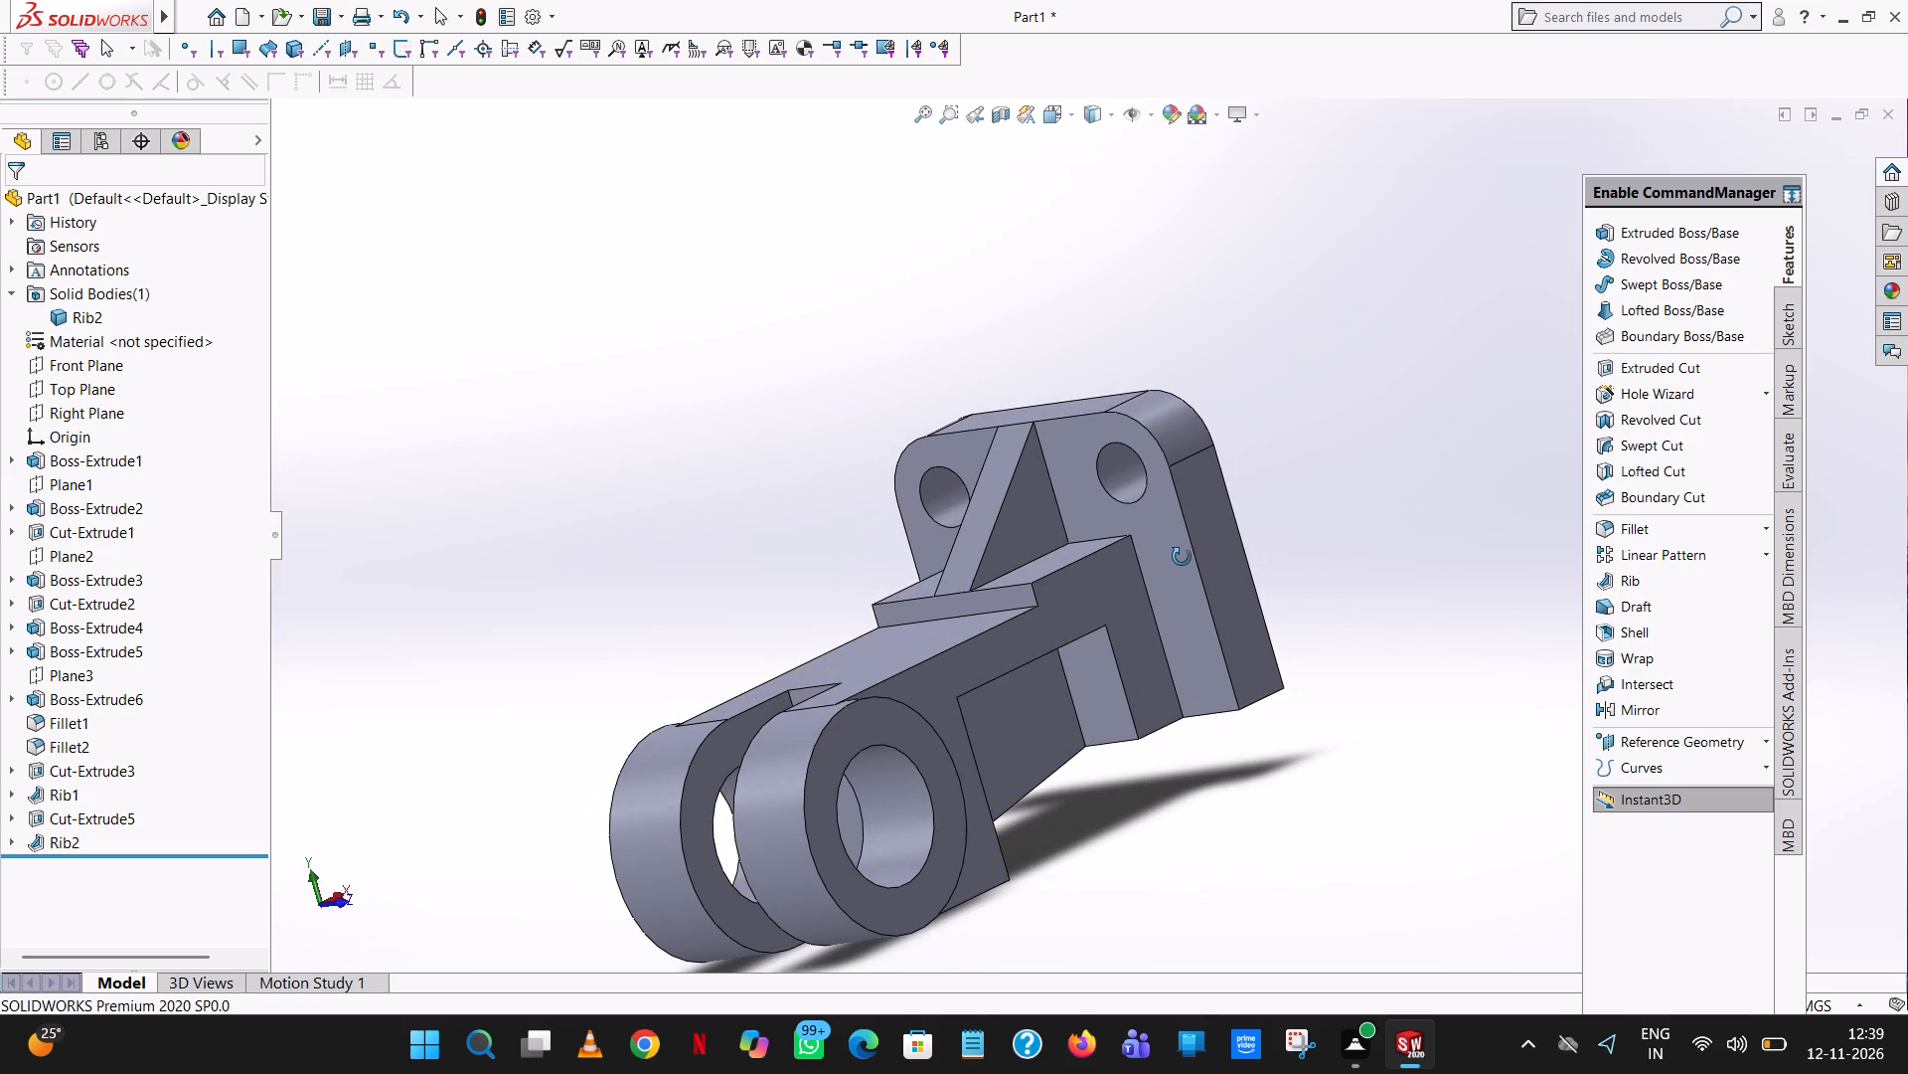
middle_click_drag(1182, 557, 1193, 587)
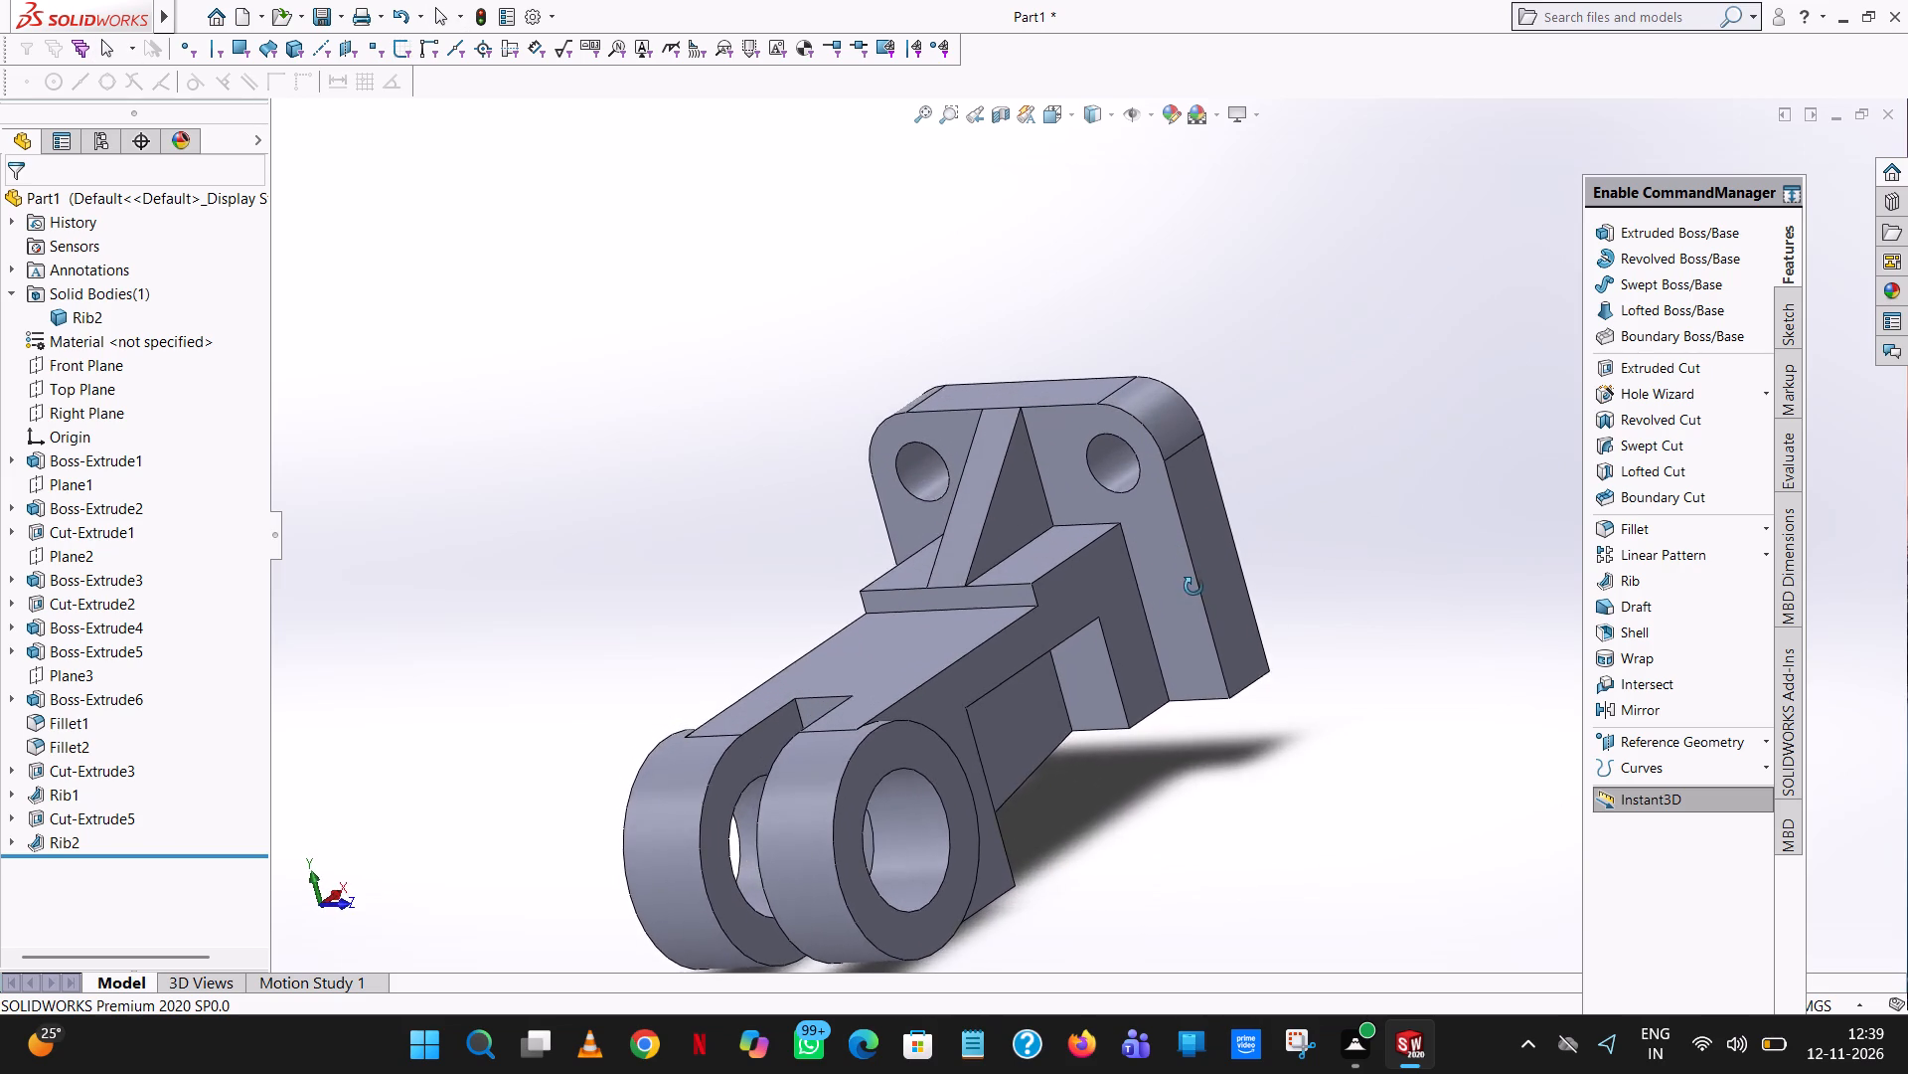
middle_click_drag(1193, 587, 1161, 690)
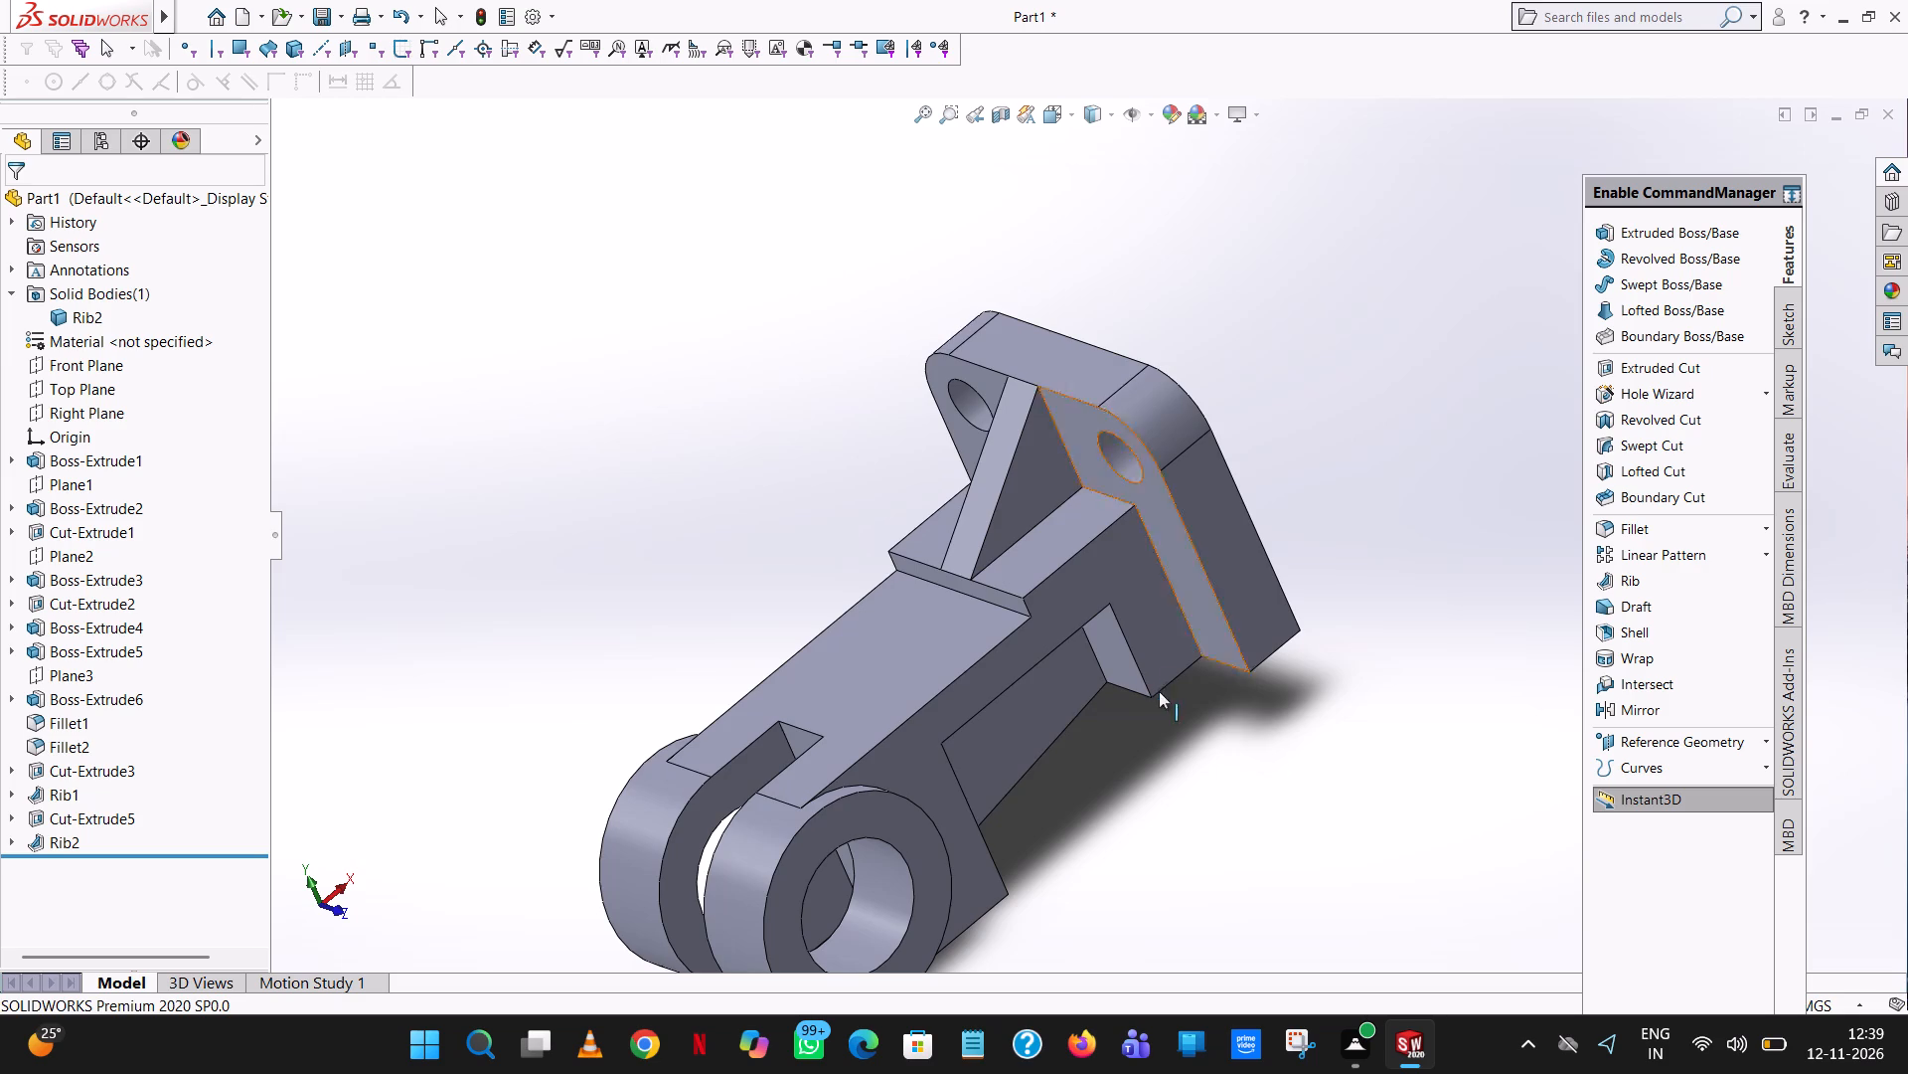
middle_click_drag(1073, 717, 978, 493)
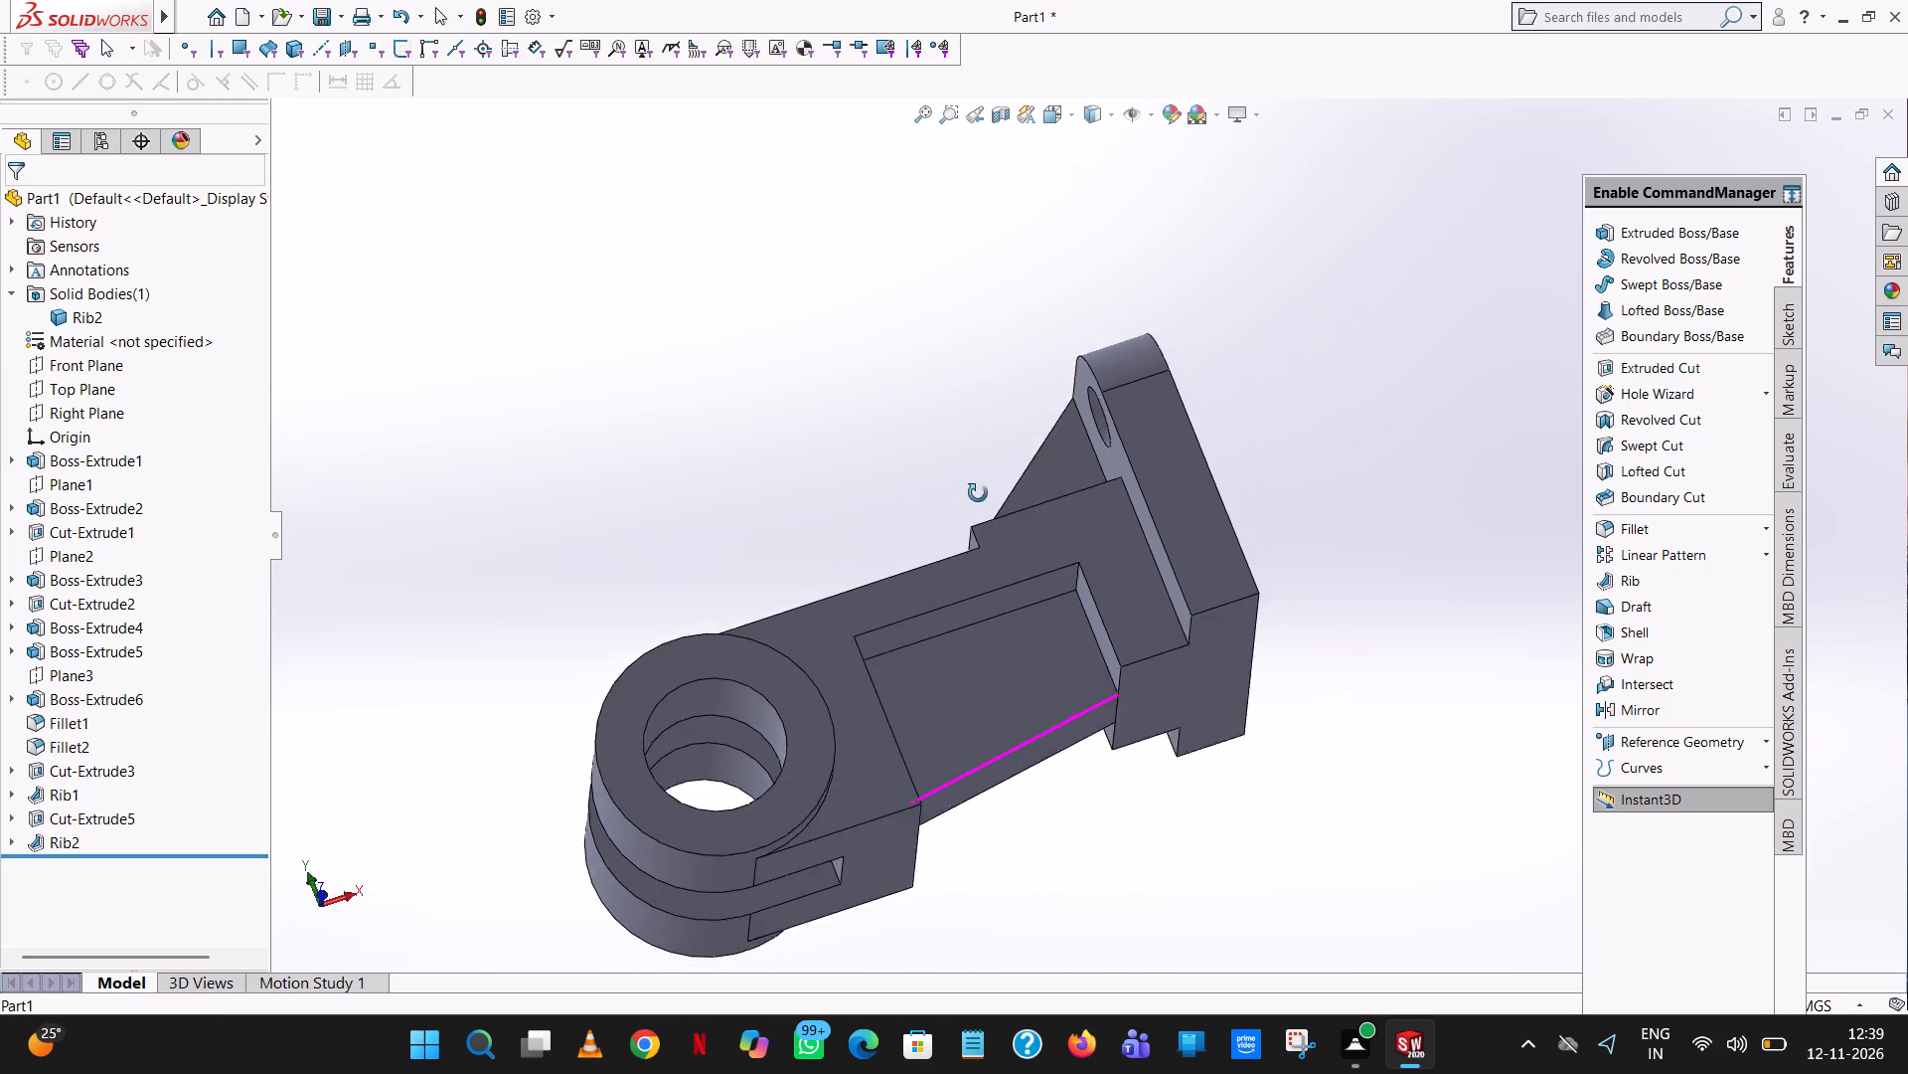
middle_click_drag(978, 493, 952, 706)
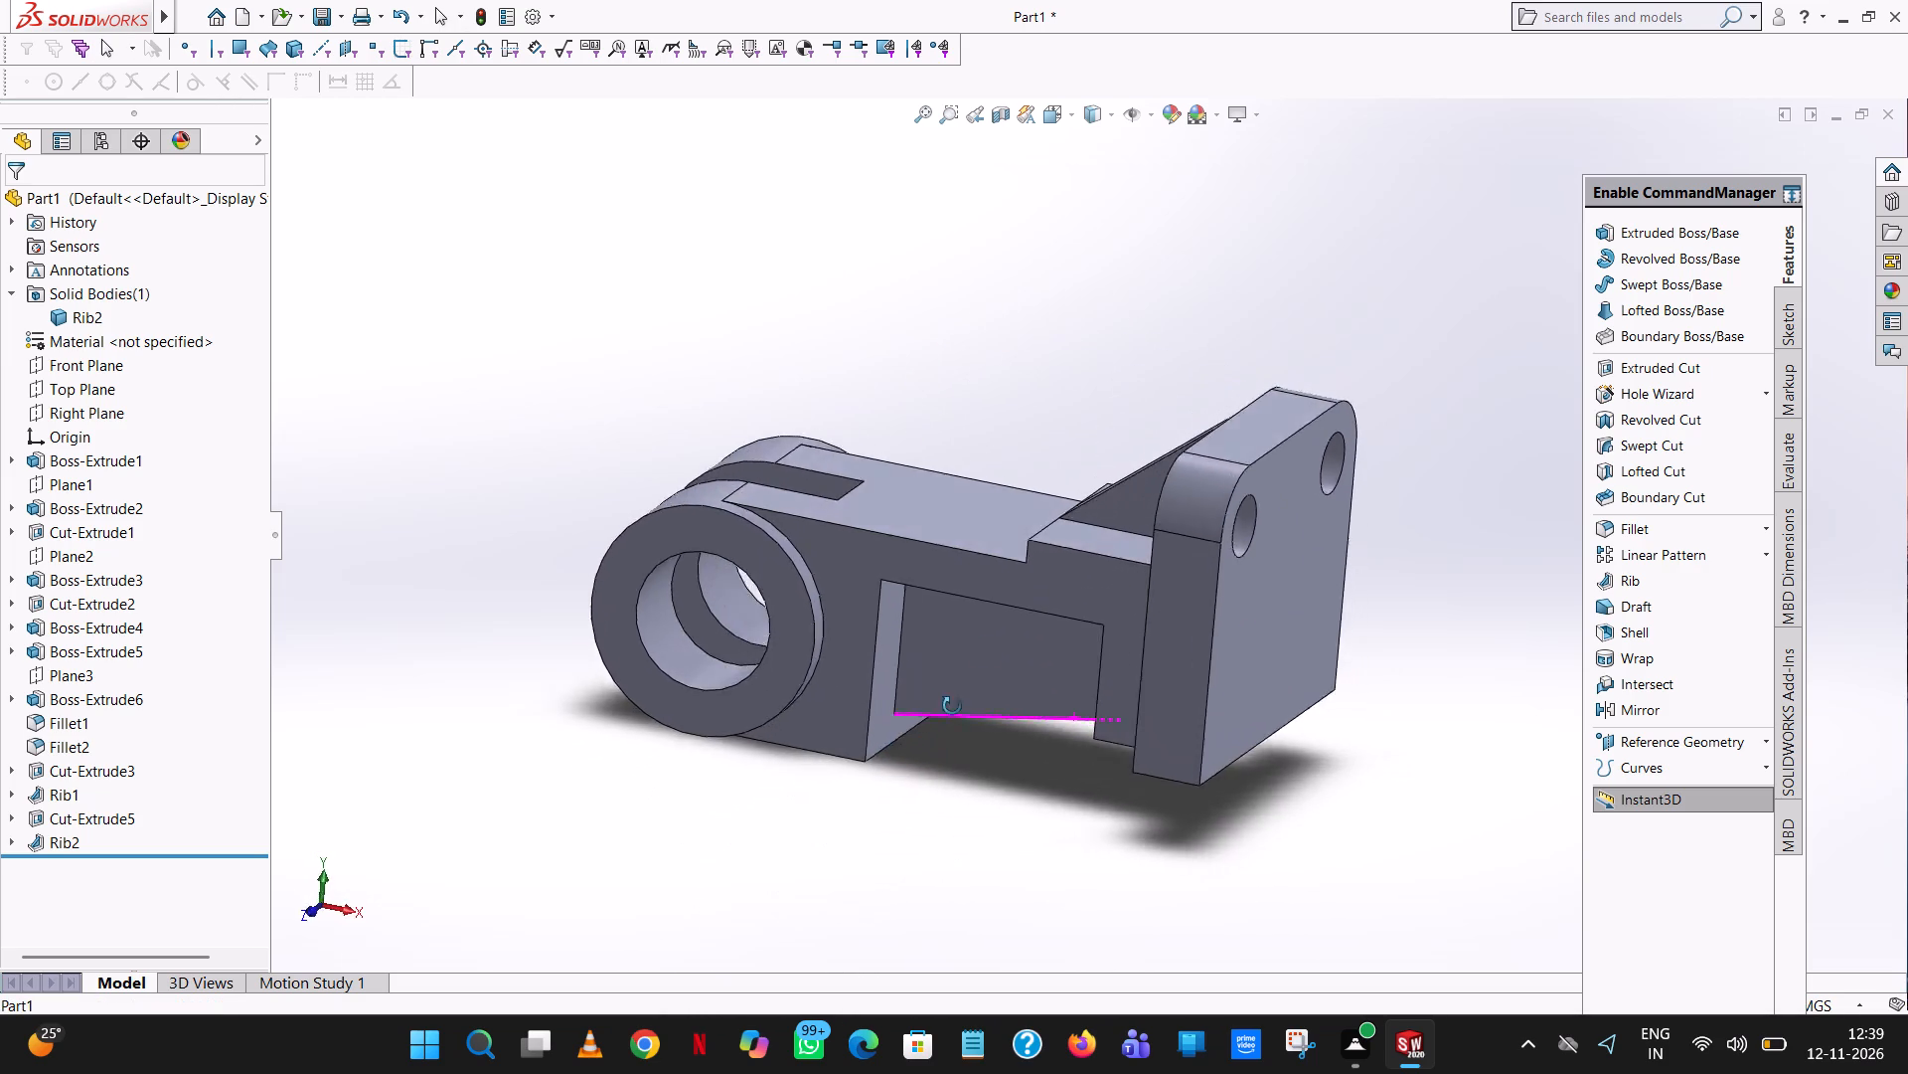
middle_click_drag(952, 706, 1050, 765)
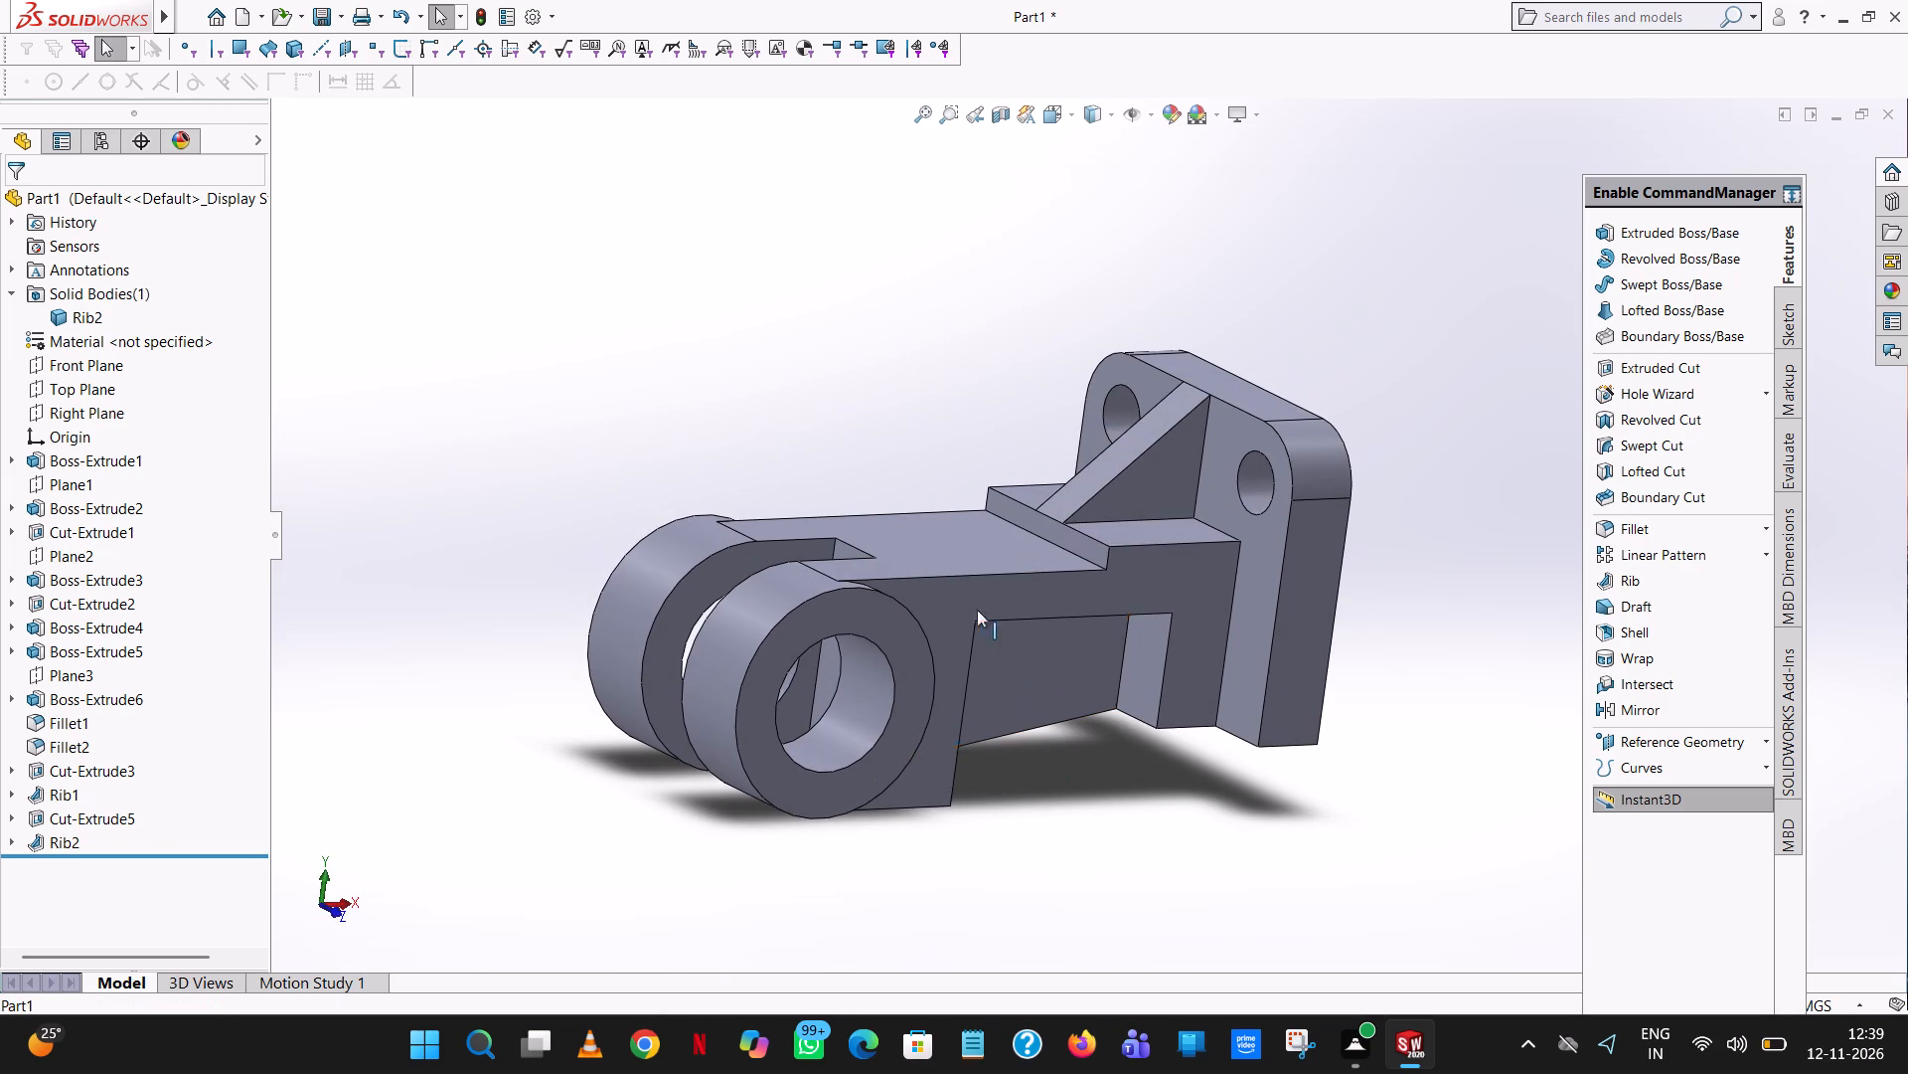
left_click(918, 411)
Apply a medium violet-blue appearance (red 128, green 128) from the standard colour palette to the entire part.
middle_click_drag(1037, 392, 1102, 434)
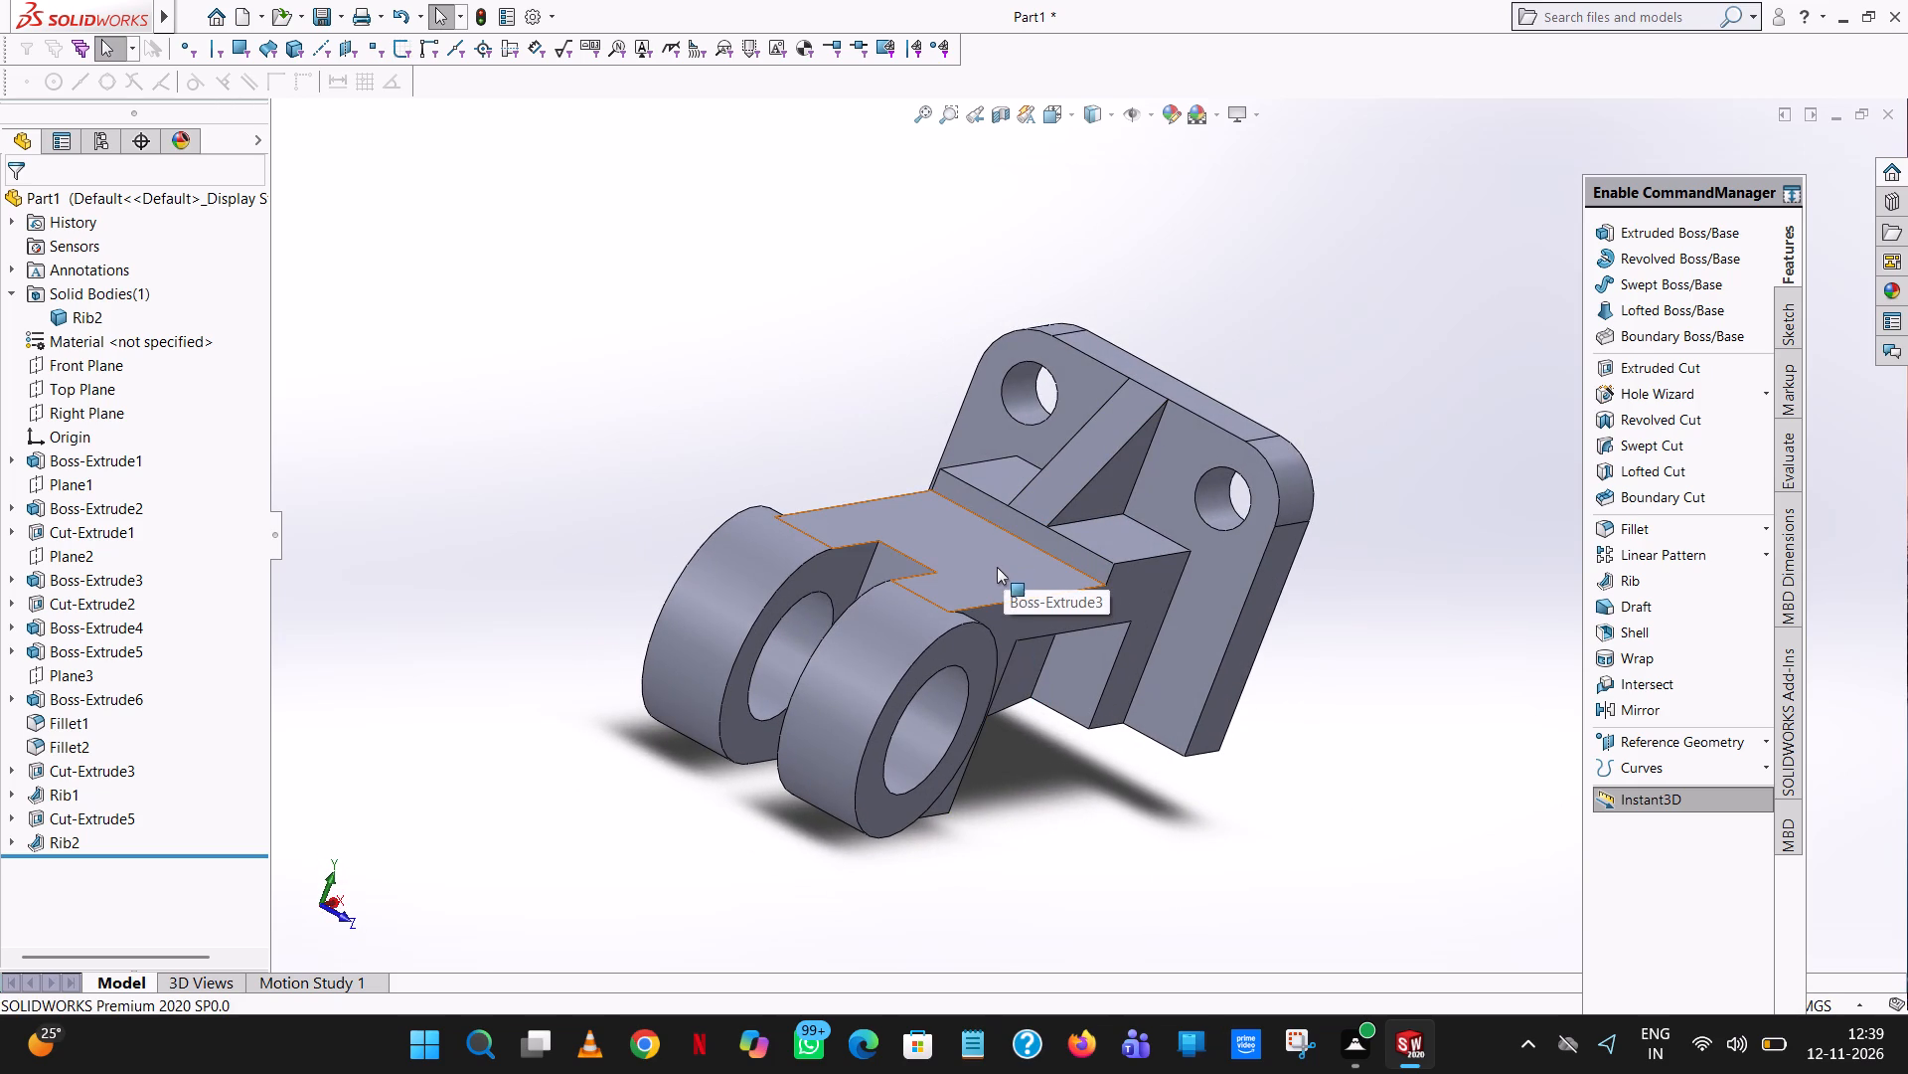
right_click(985, 577)
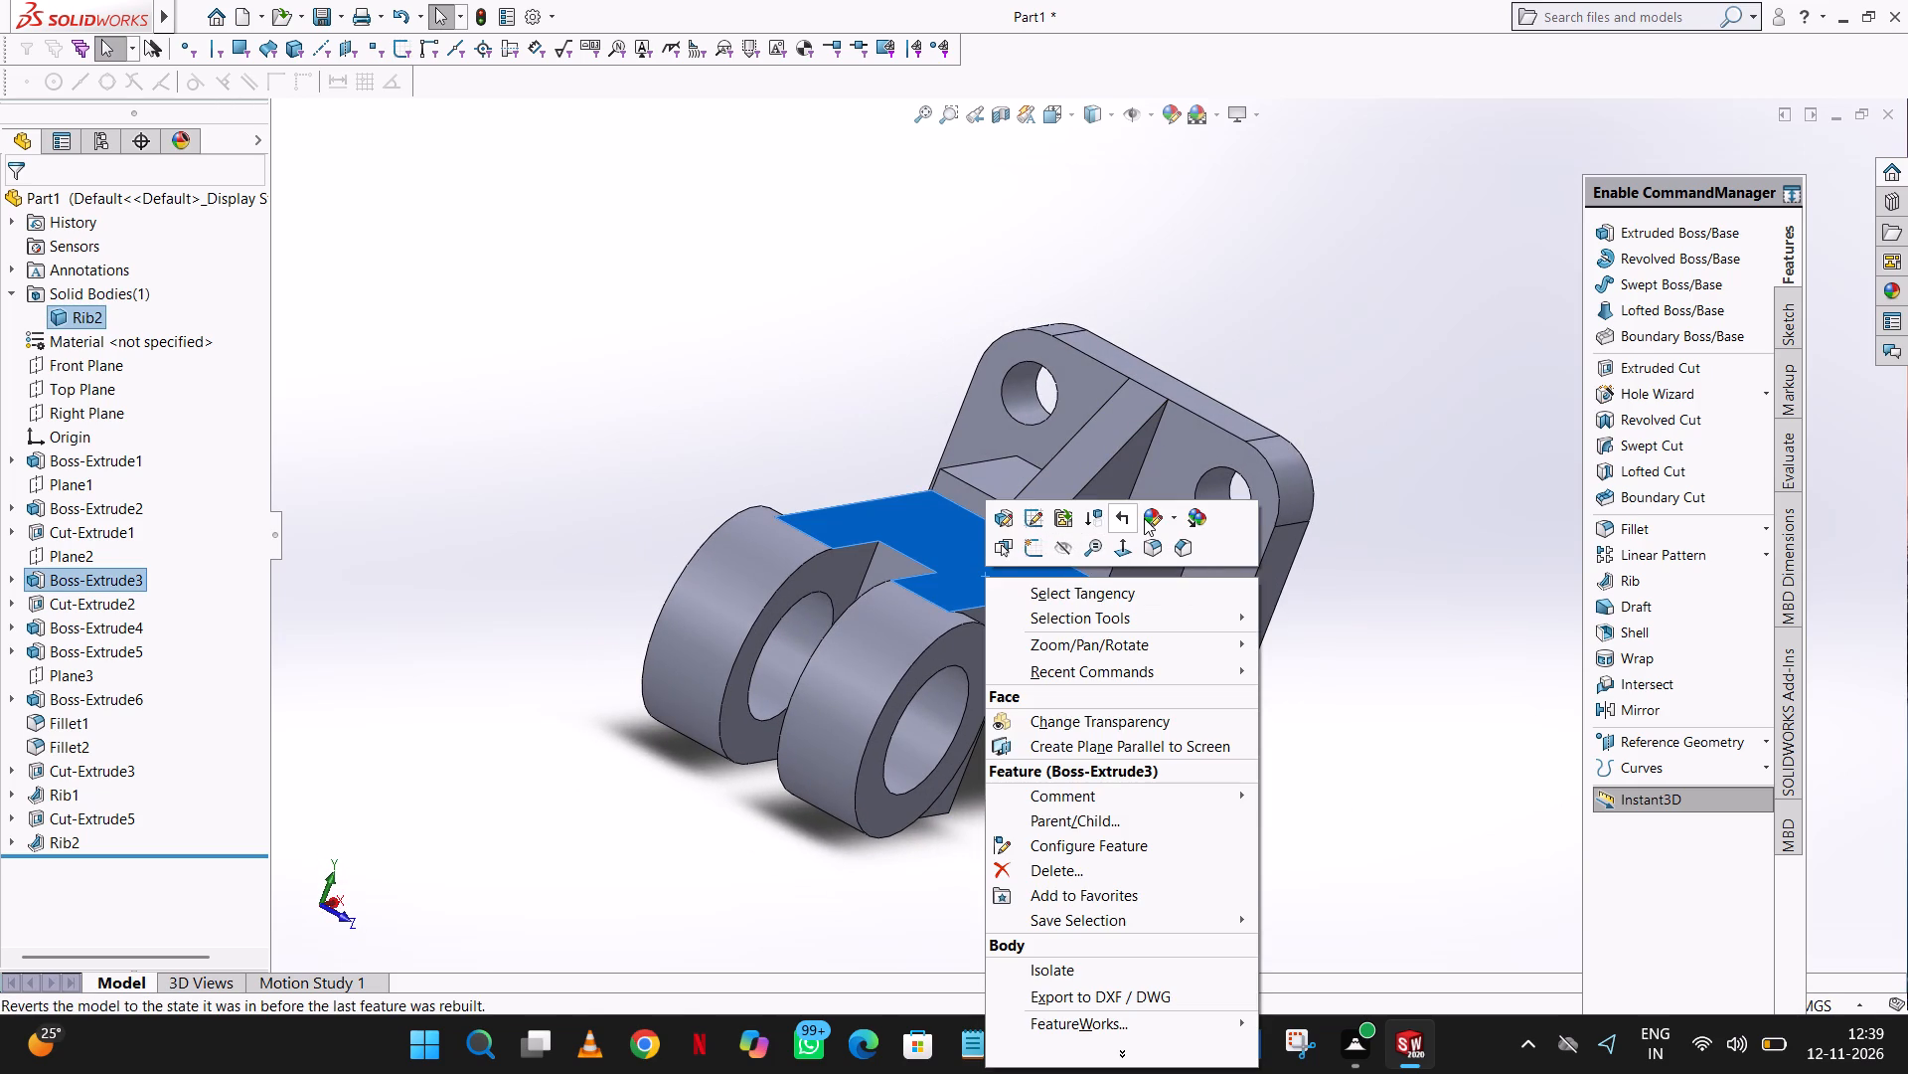
left_click(1149, 516)
left_click(1197, 620)
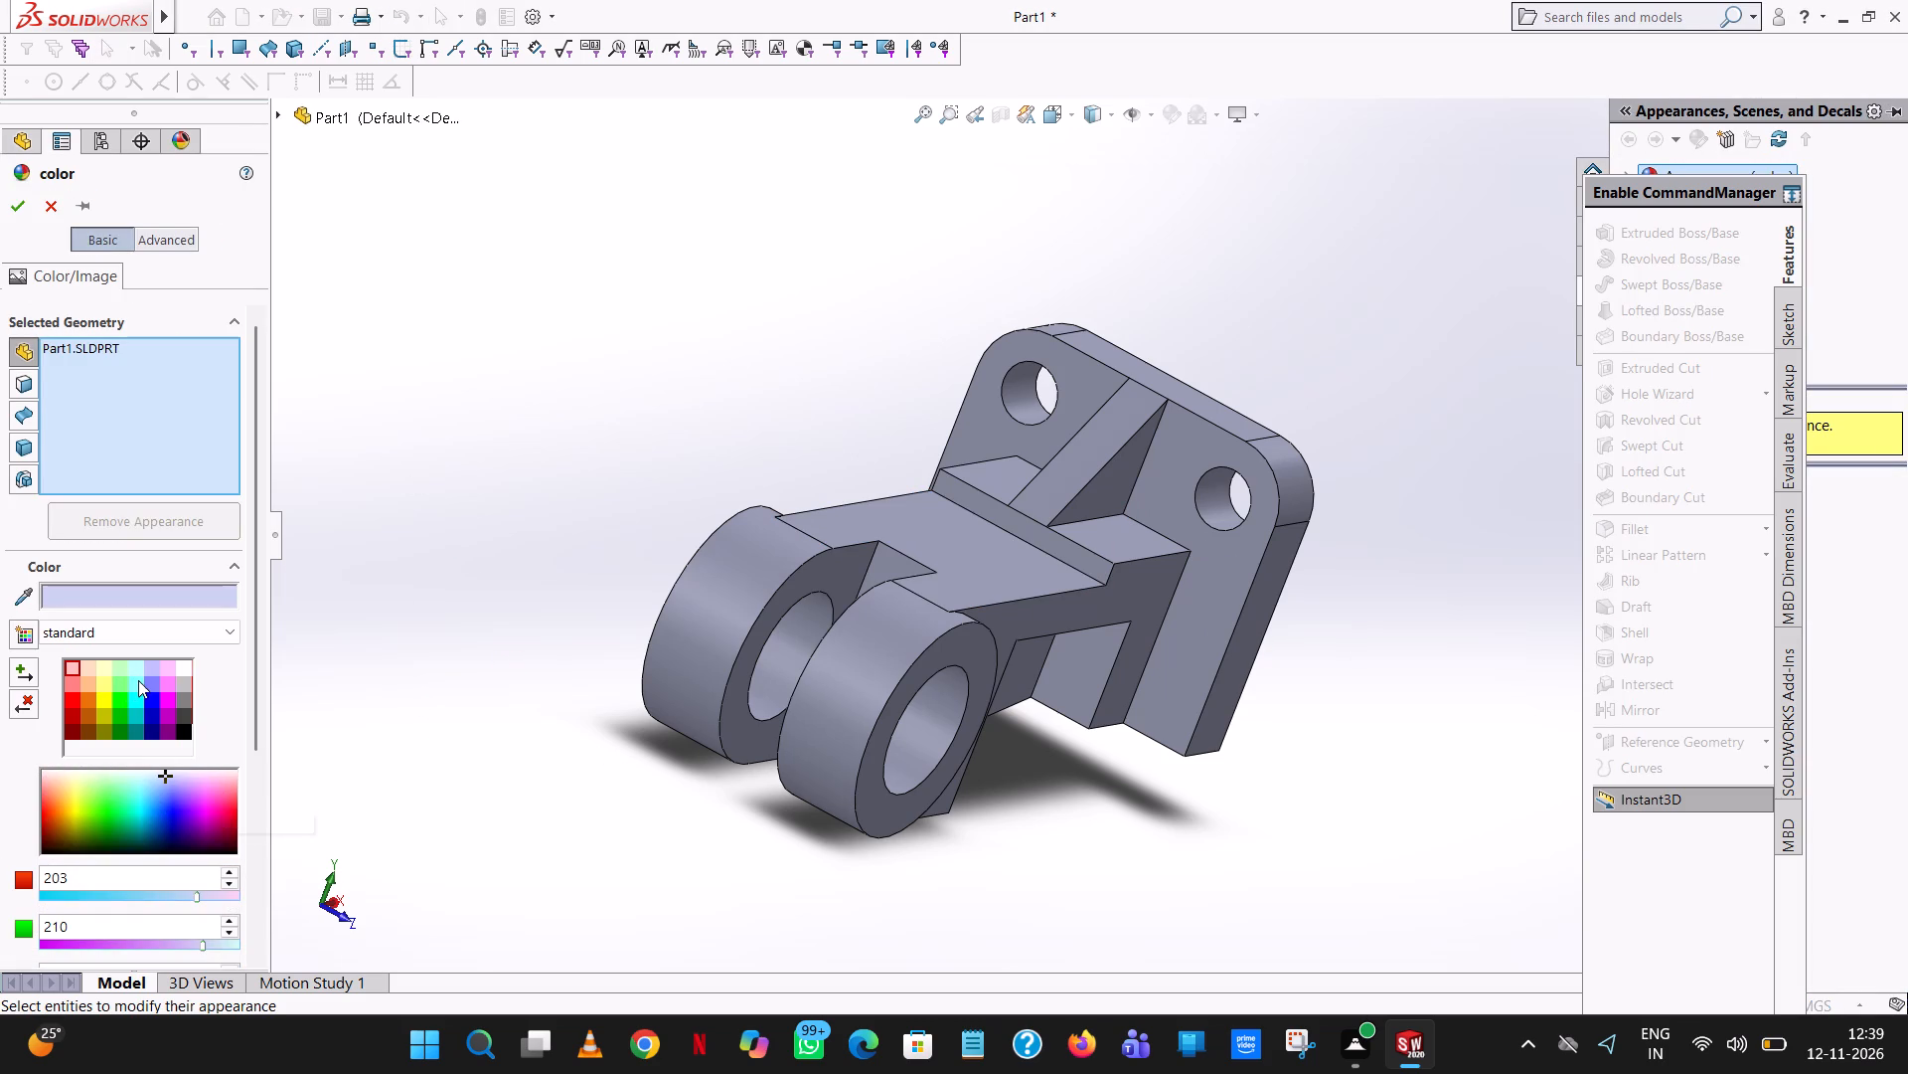
left_click(151, 673)
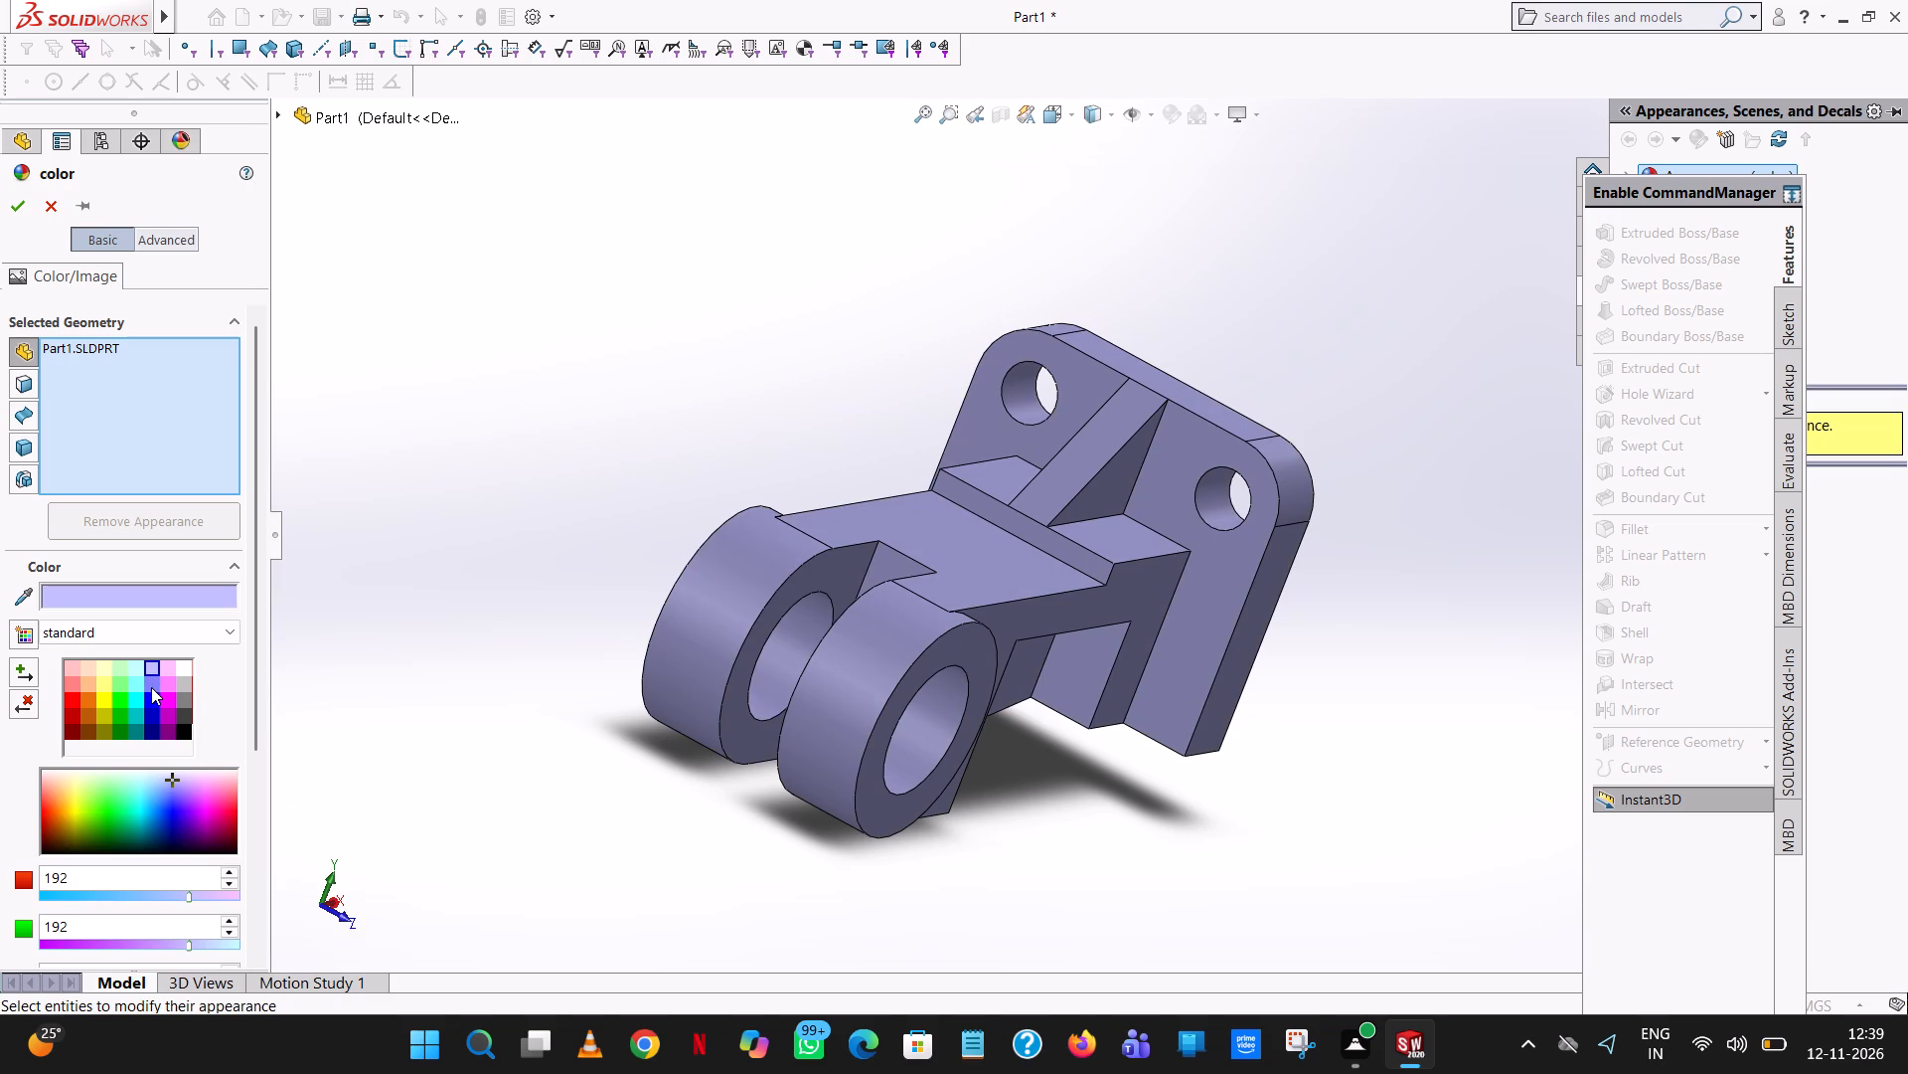
left_click(154, 708)
left_click(144, 696)
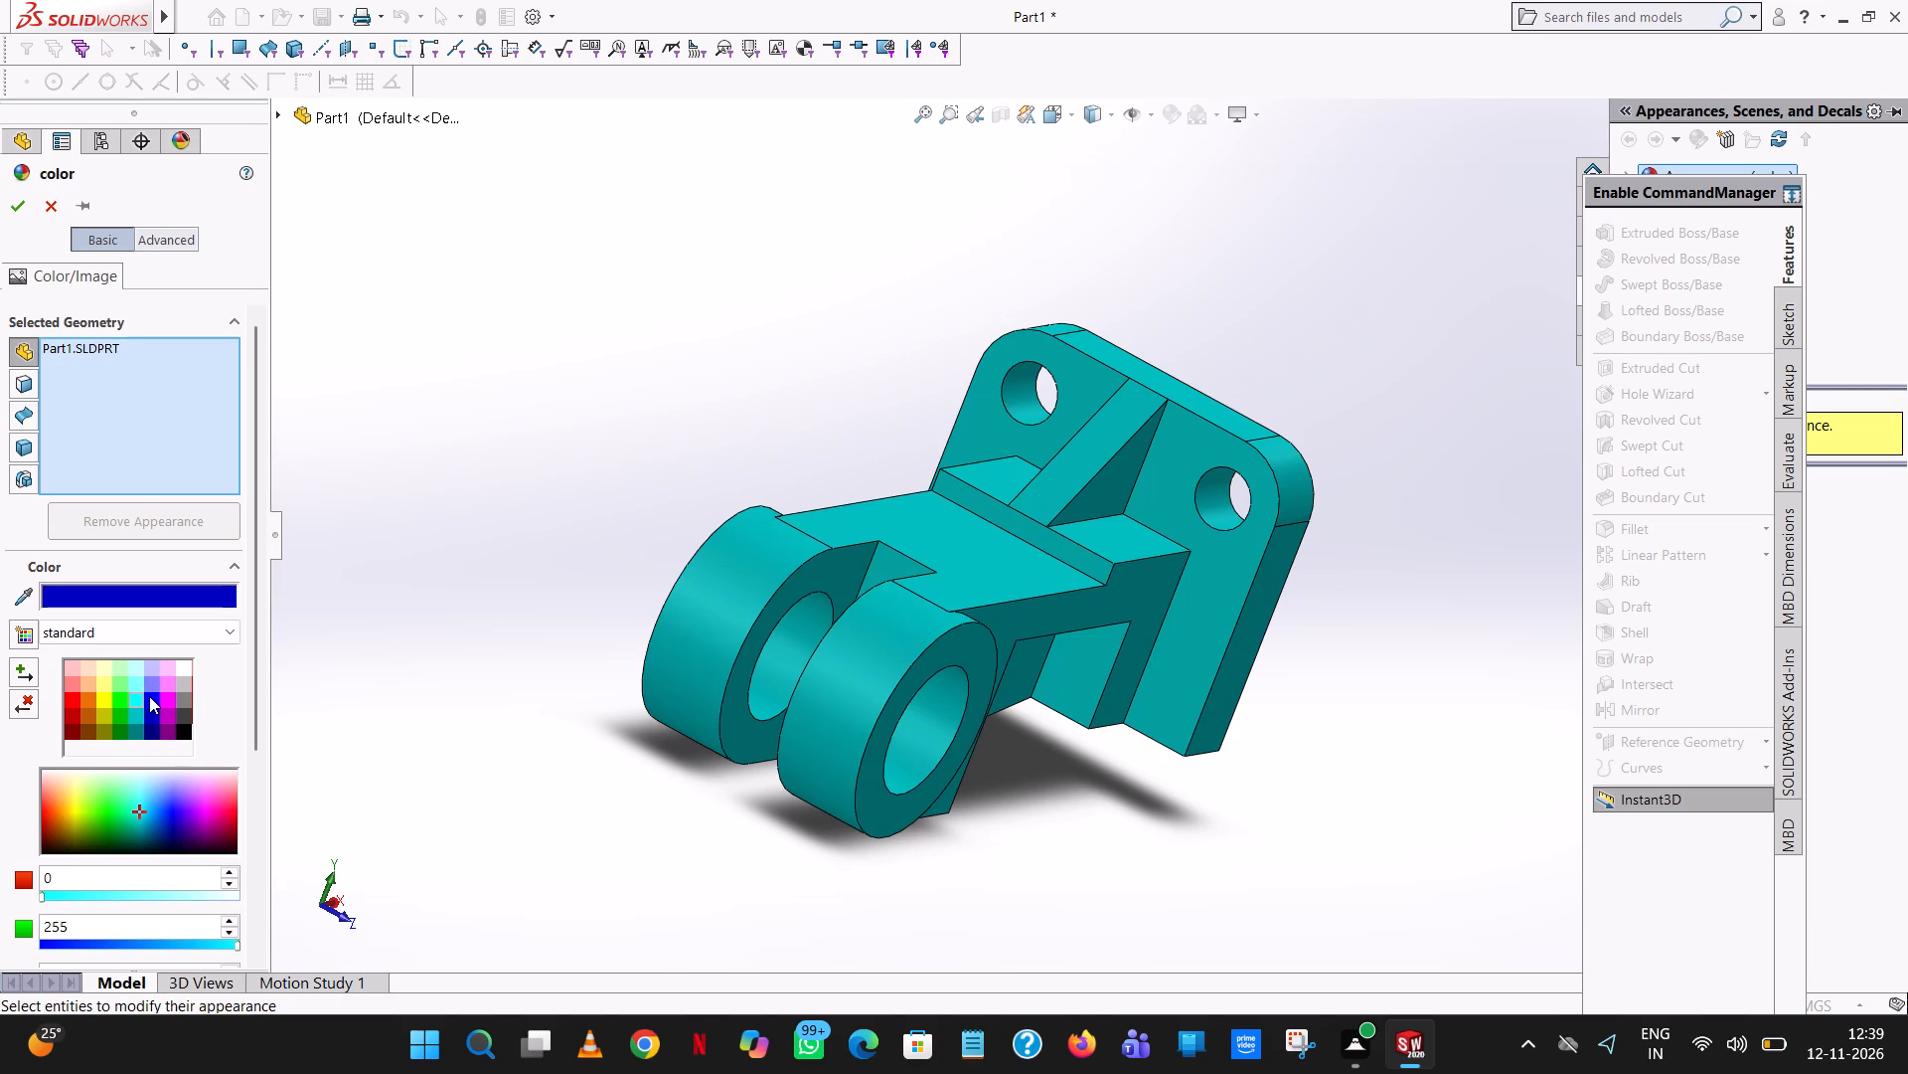
left_click(149, 696)
left_click(147, 684)
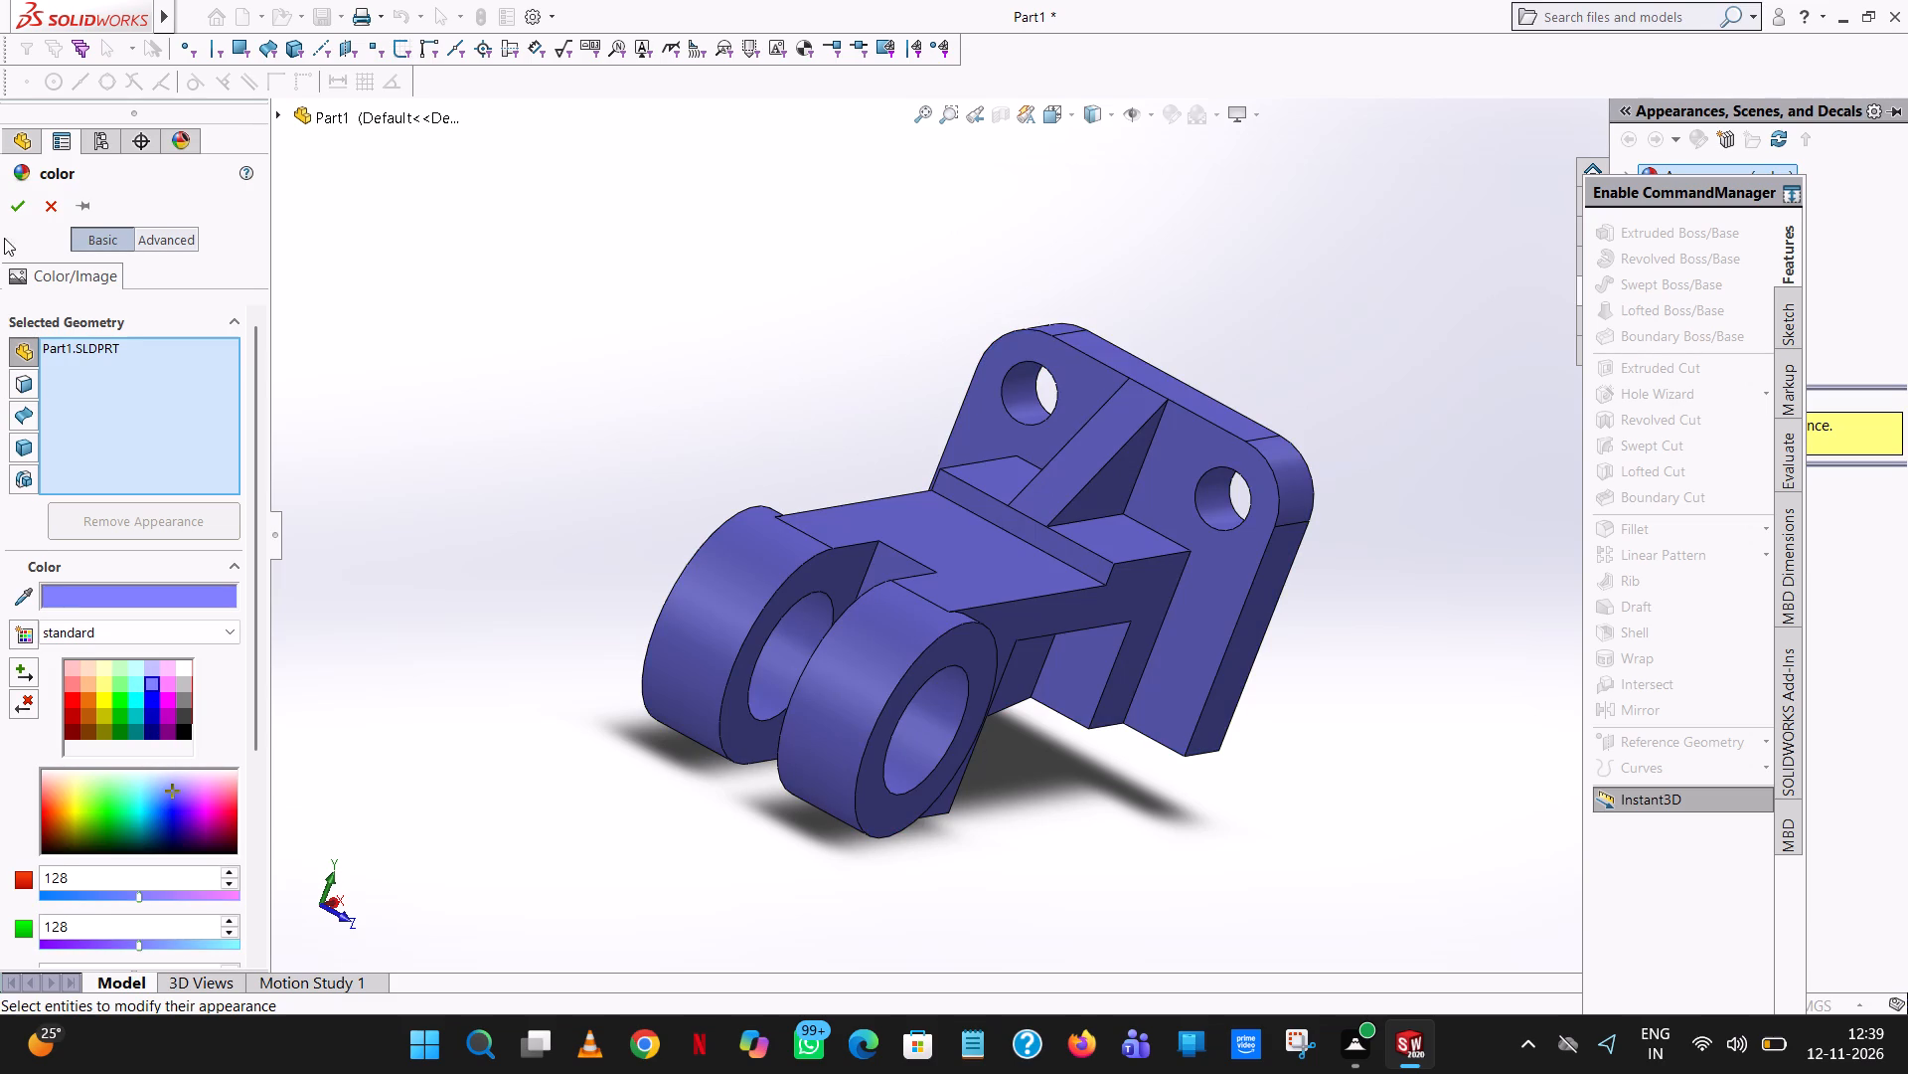
left_click(11, 191)
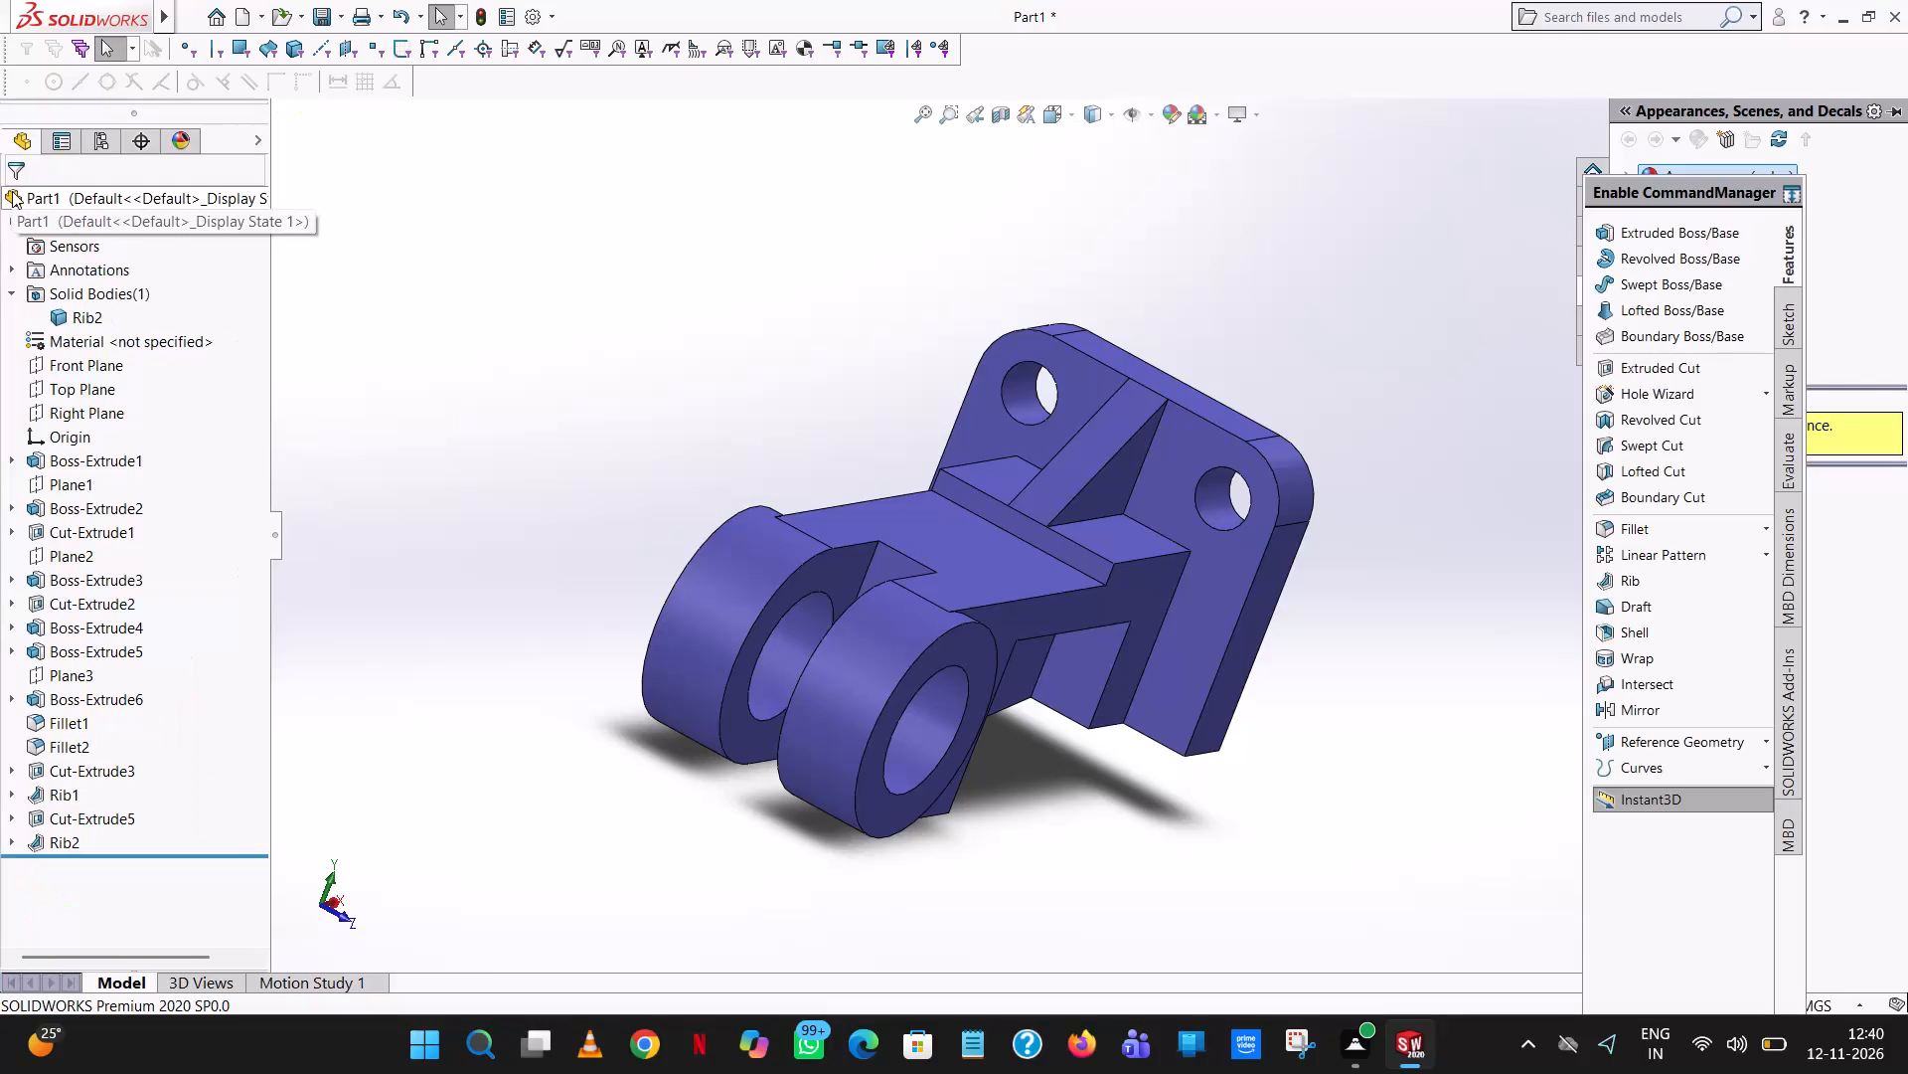
left_click(715, 257)
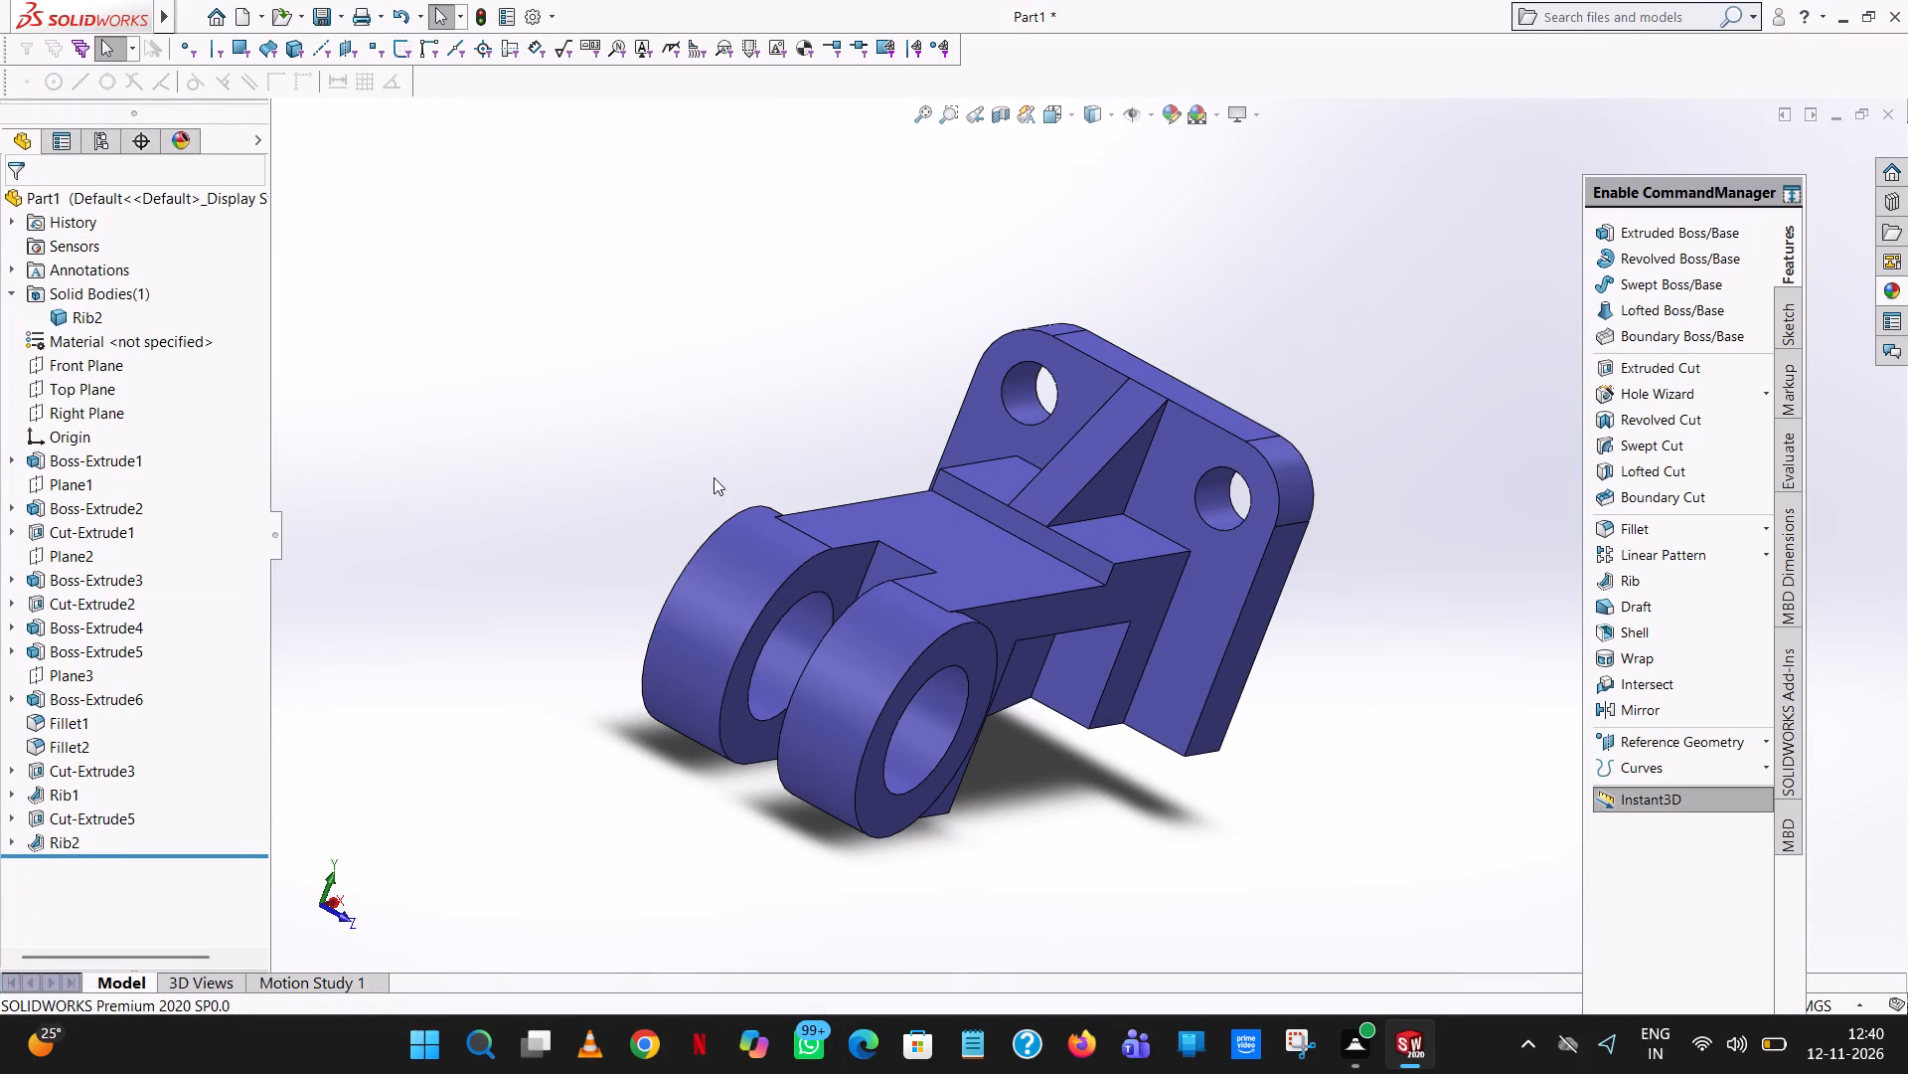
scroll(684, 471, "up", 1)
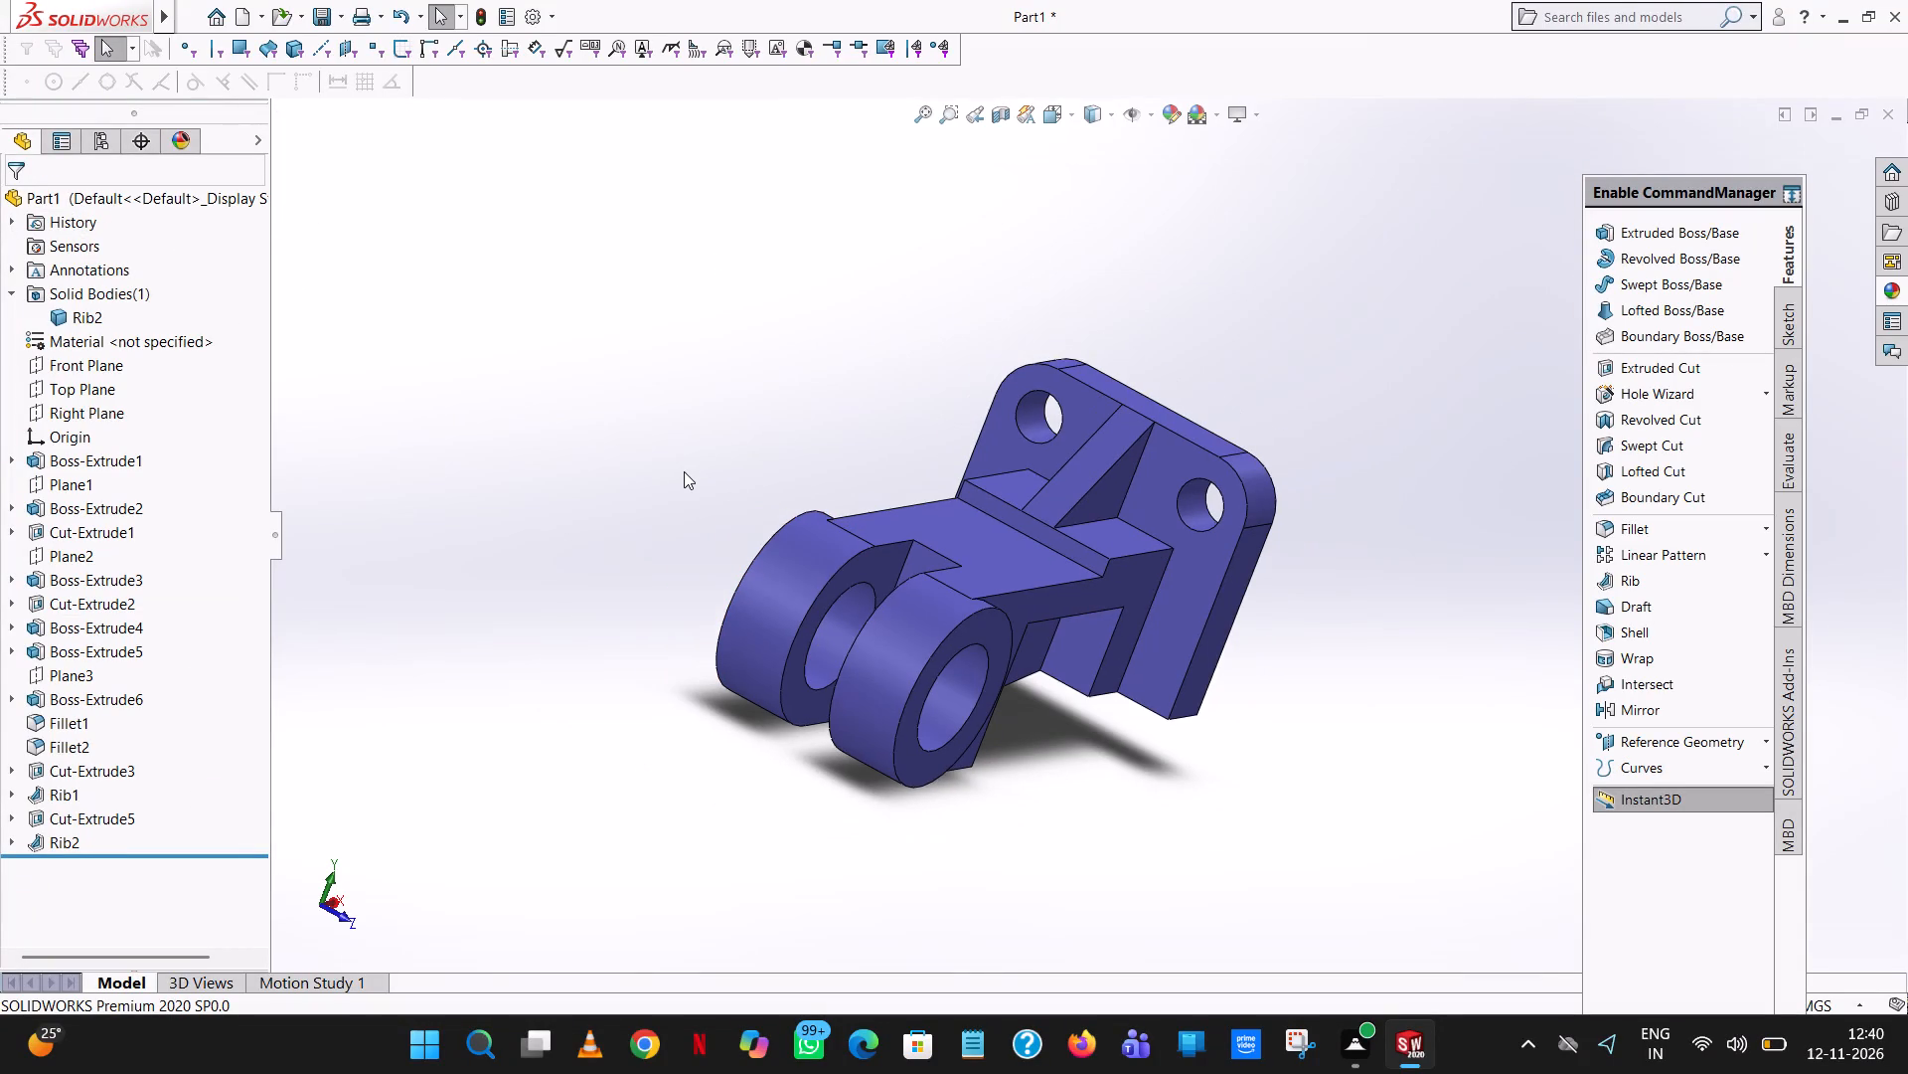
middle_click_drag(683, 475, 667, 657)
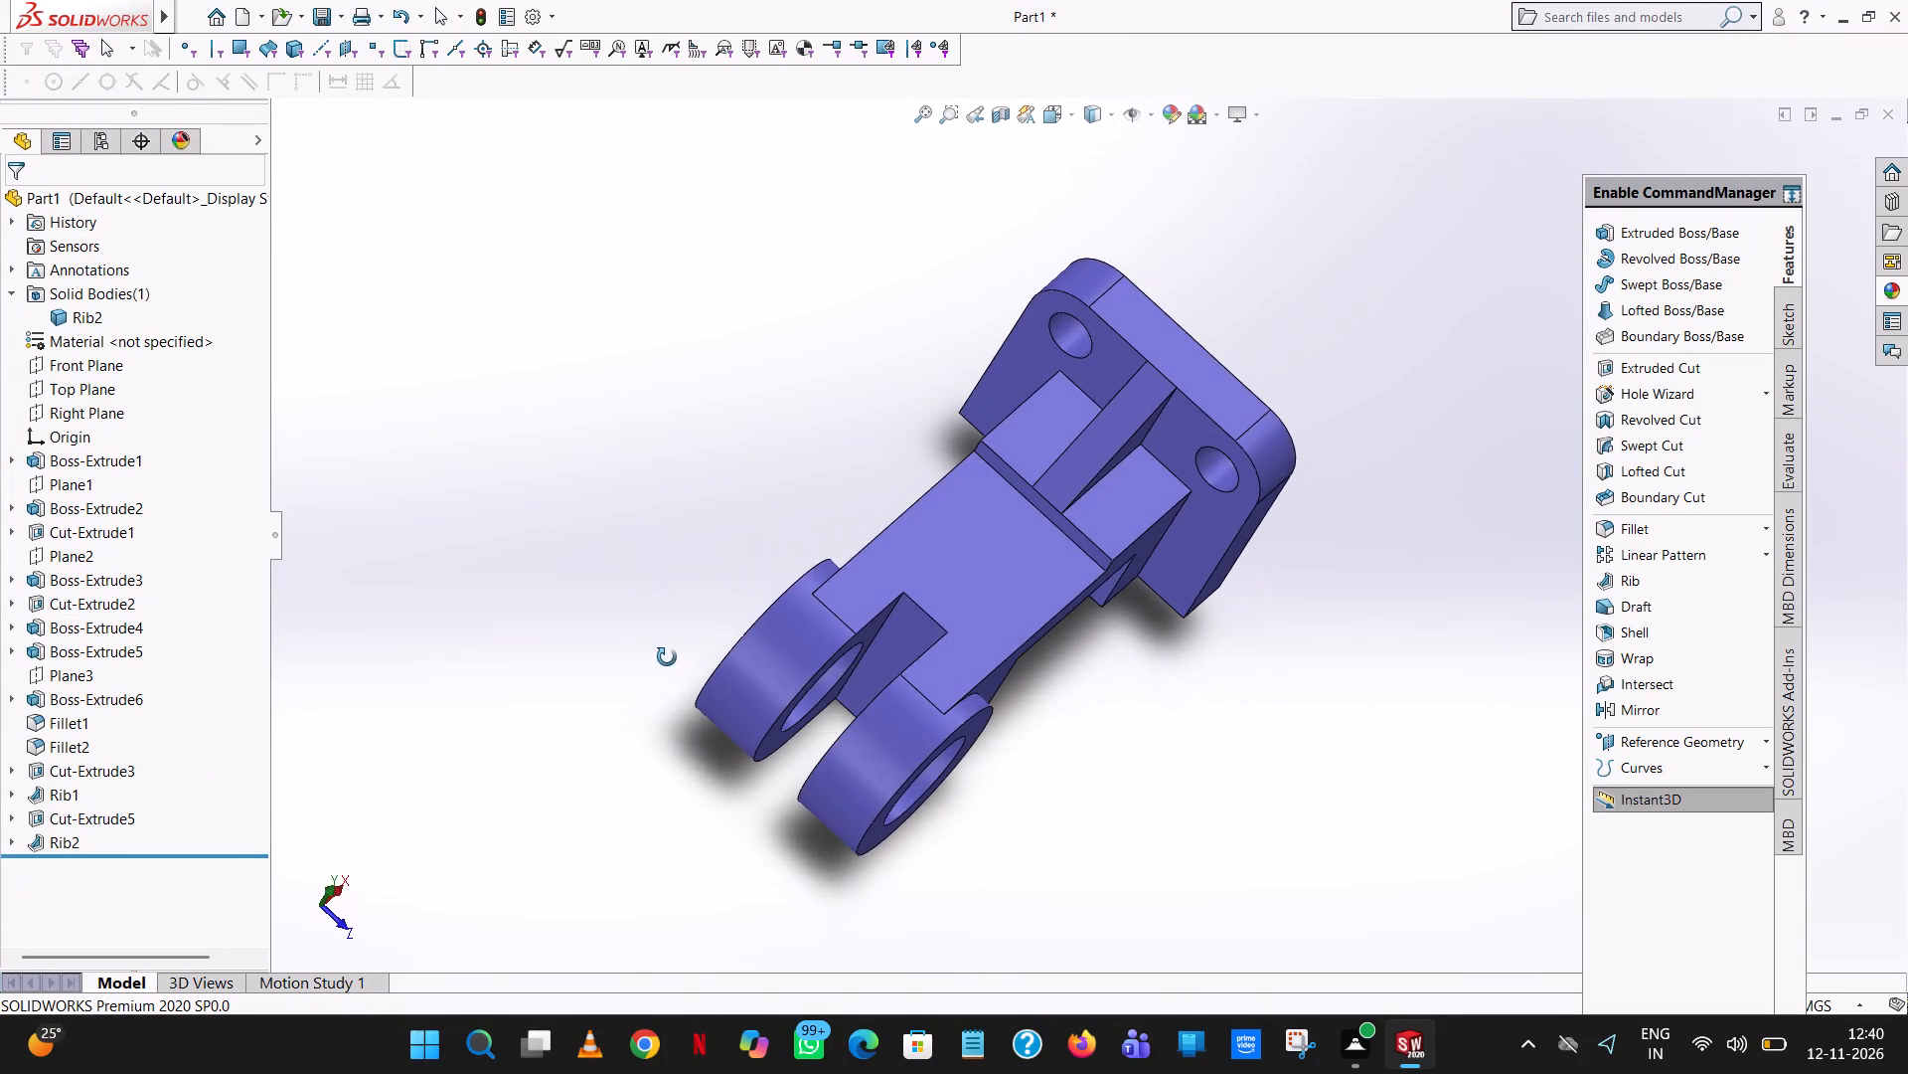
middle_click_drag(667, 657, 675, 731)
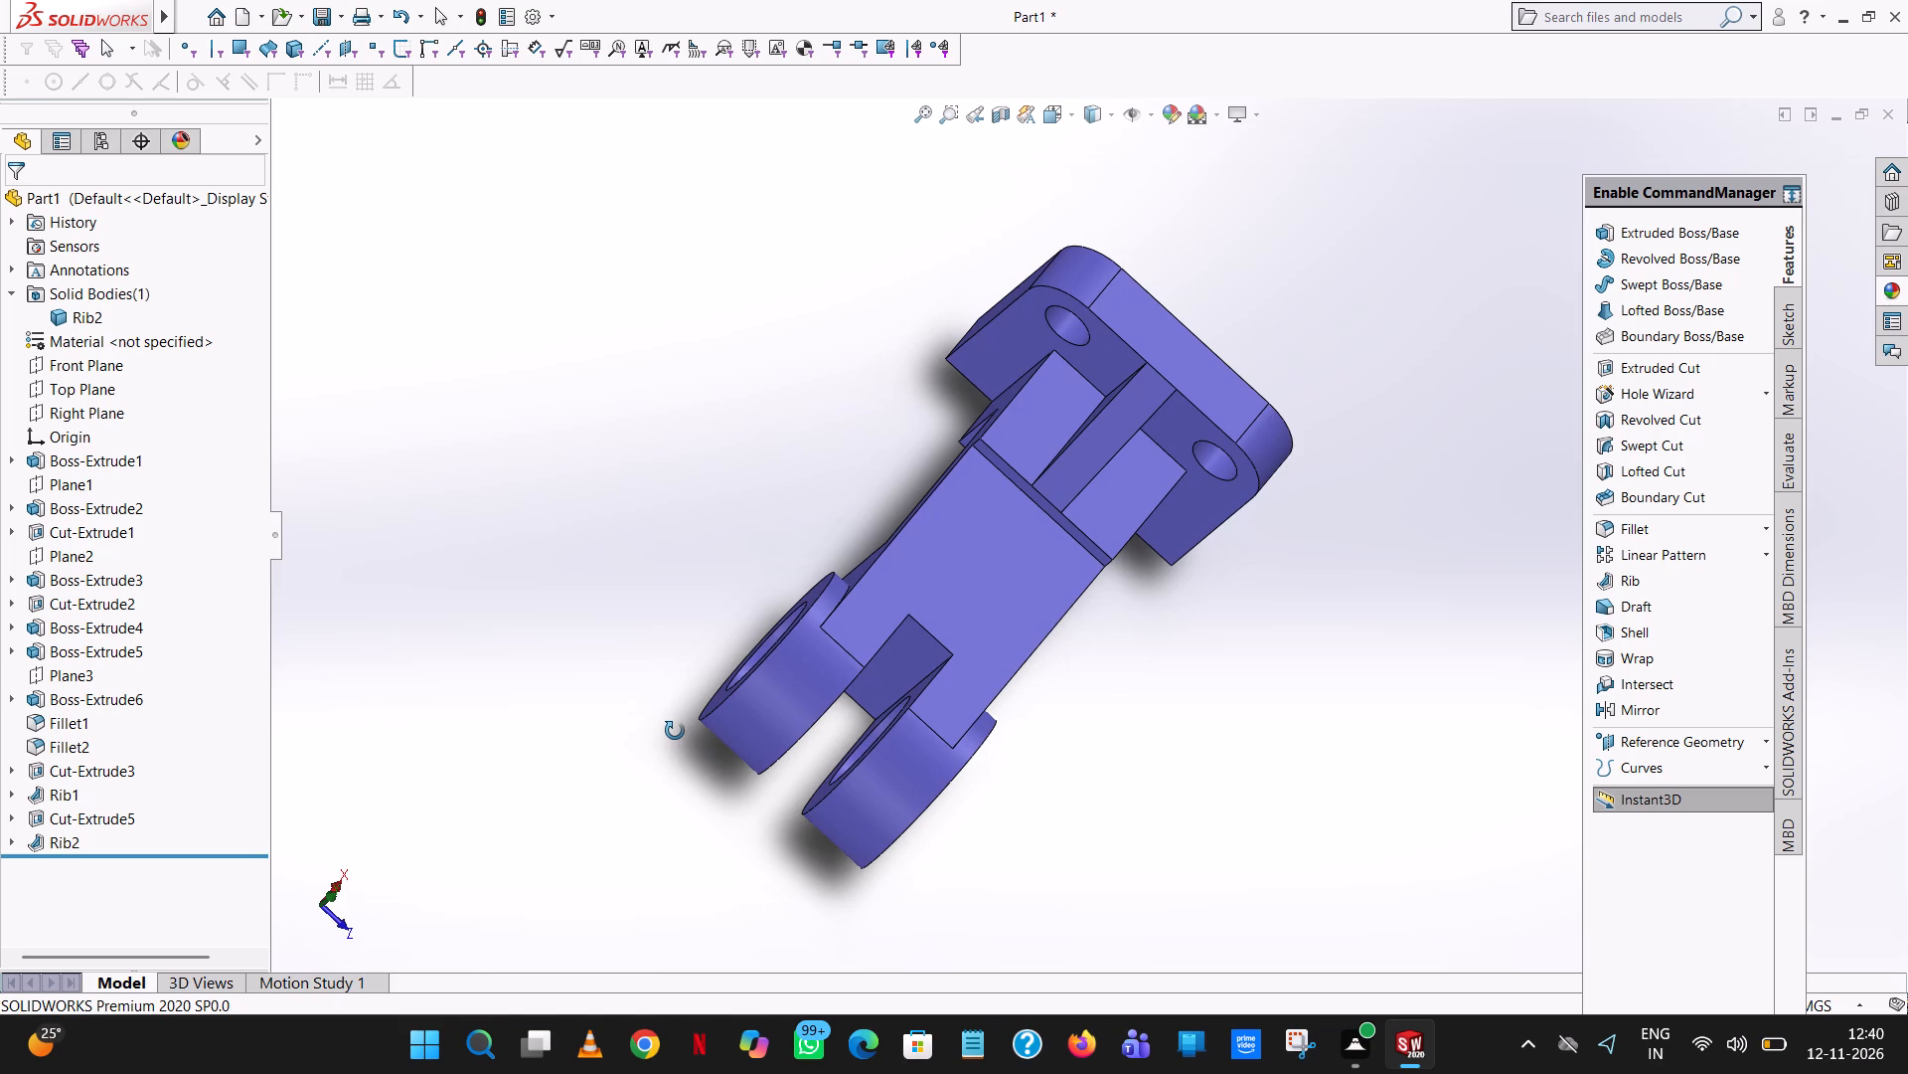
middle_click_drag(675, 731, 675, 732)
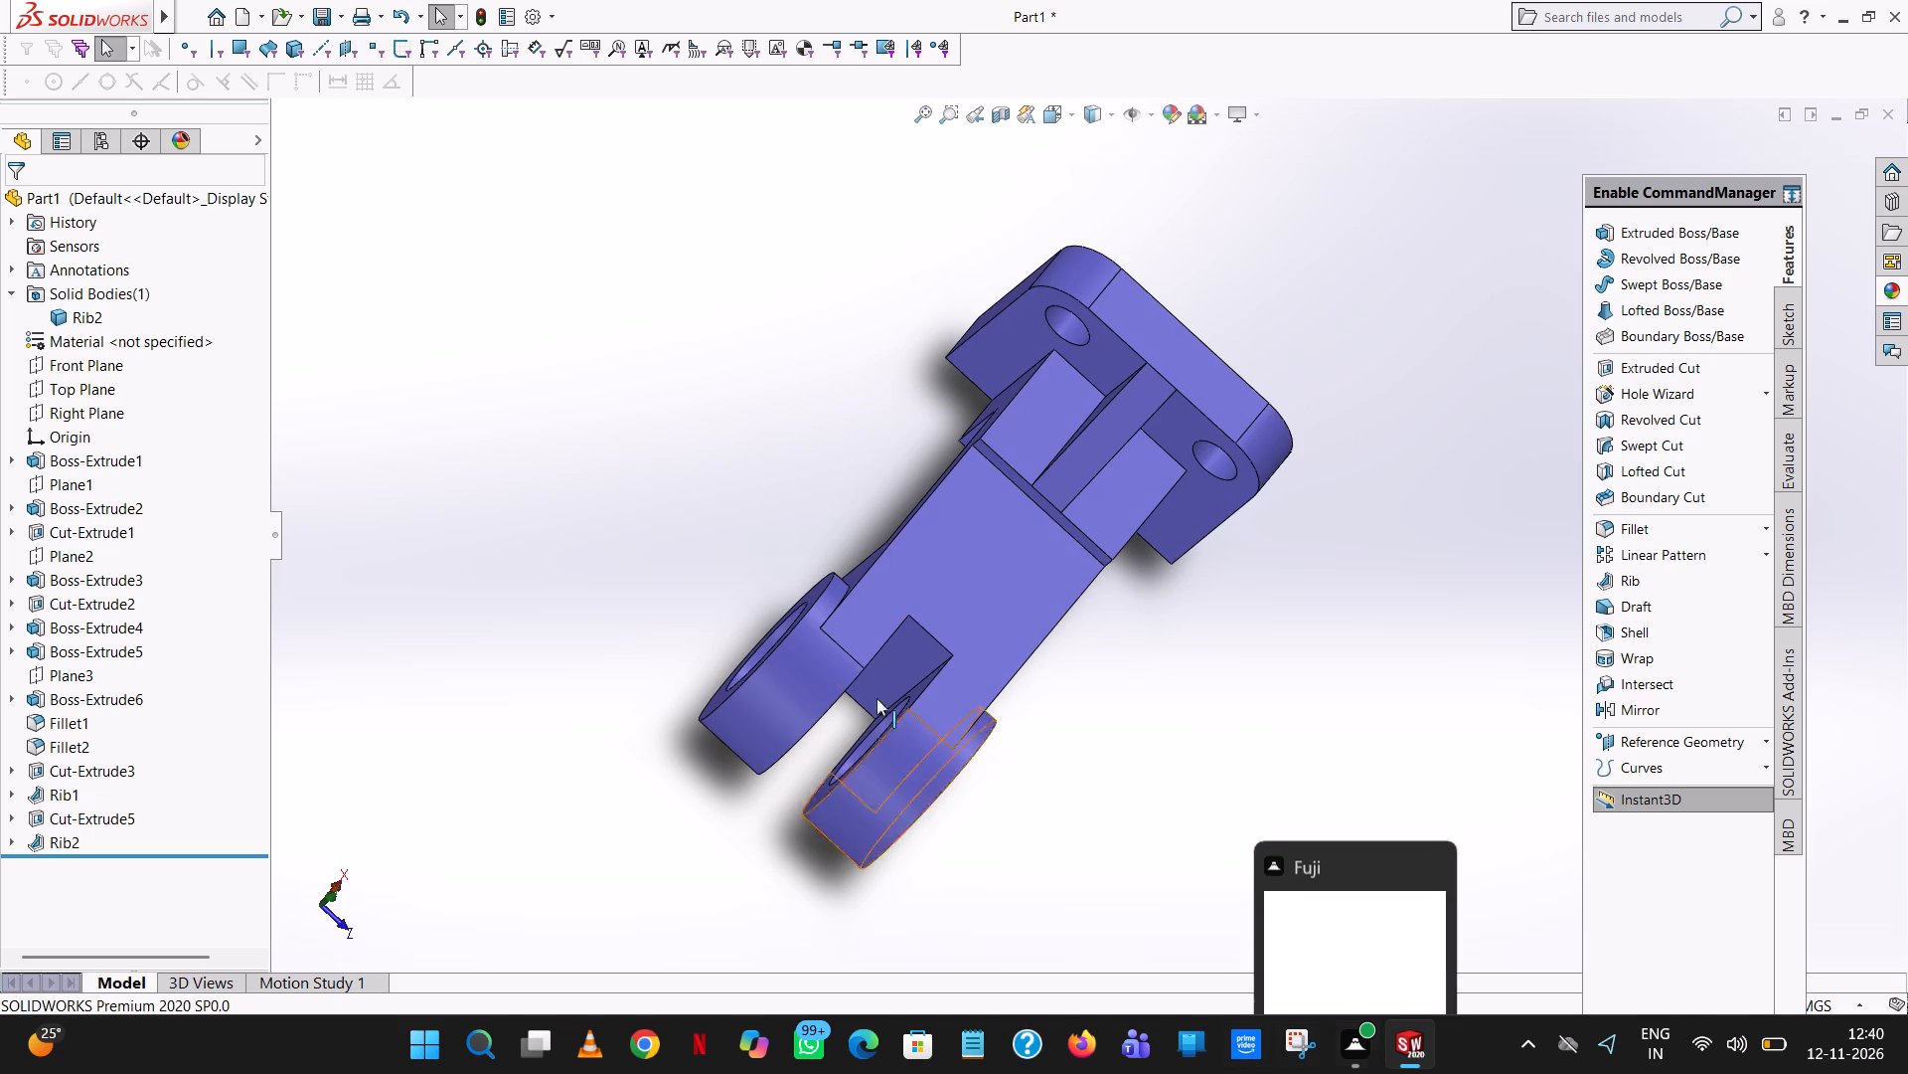
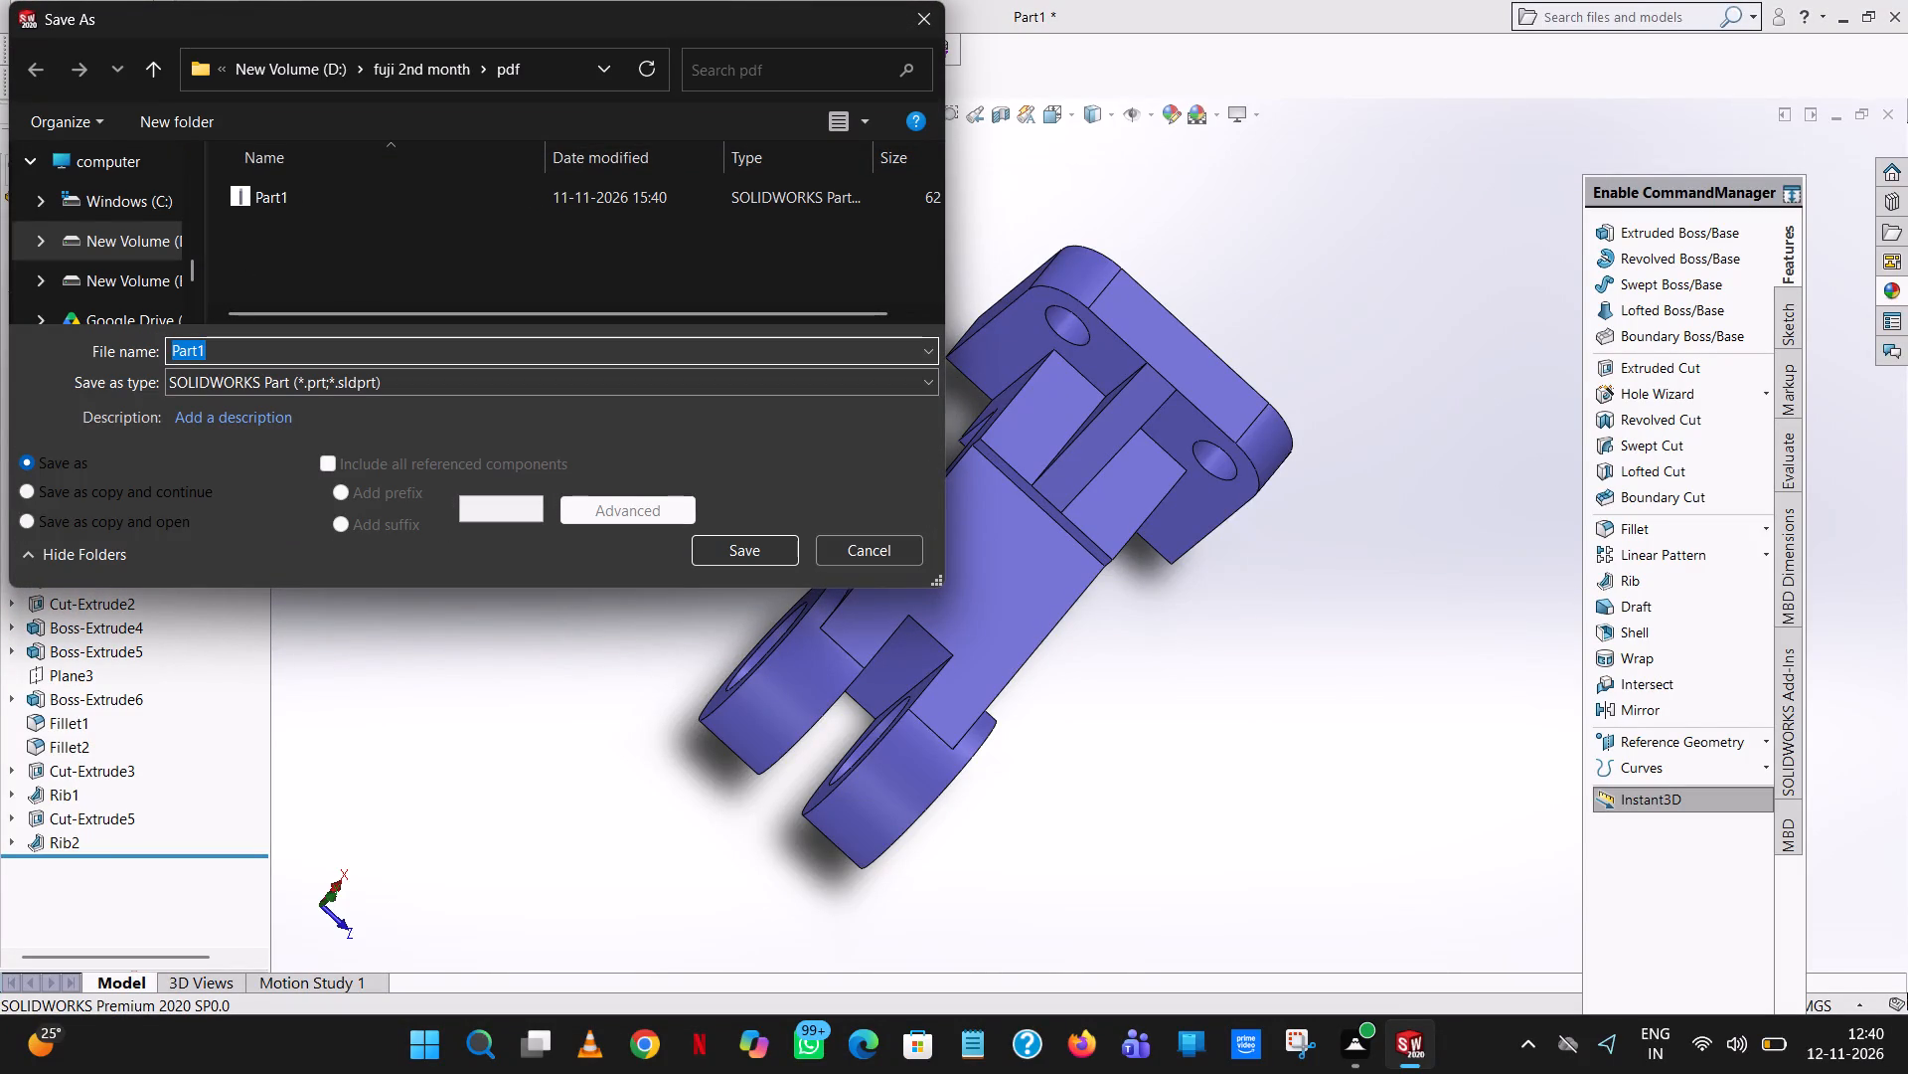
Save a PDF copy of the part, named clevis arm, in the pdf folder of fuji 2nd month.
type("clevis arm")
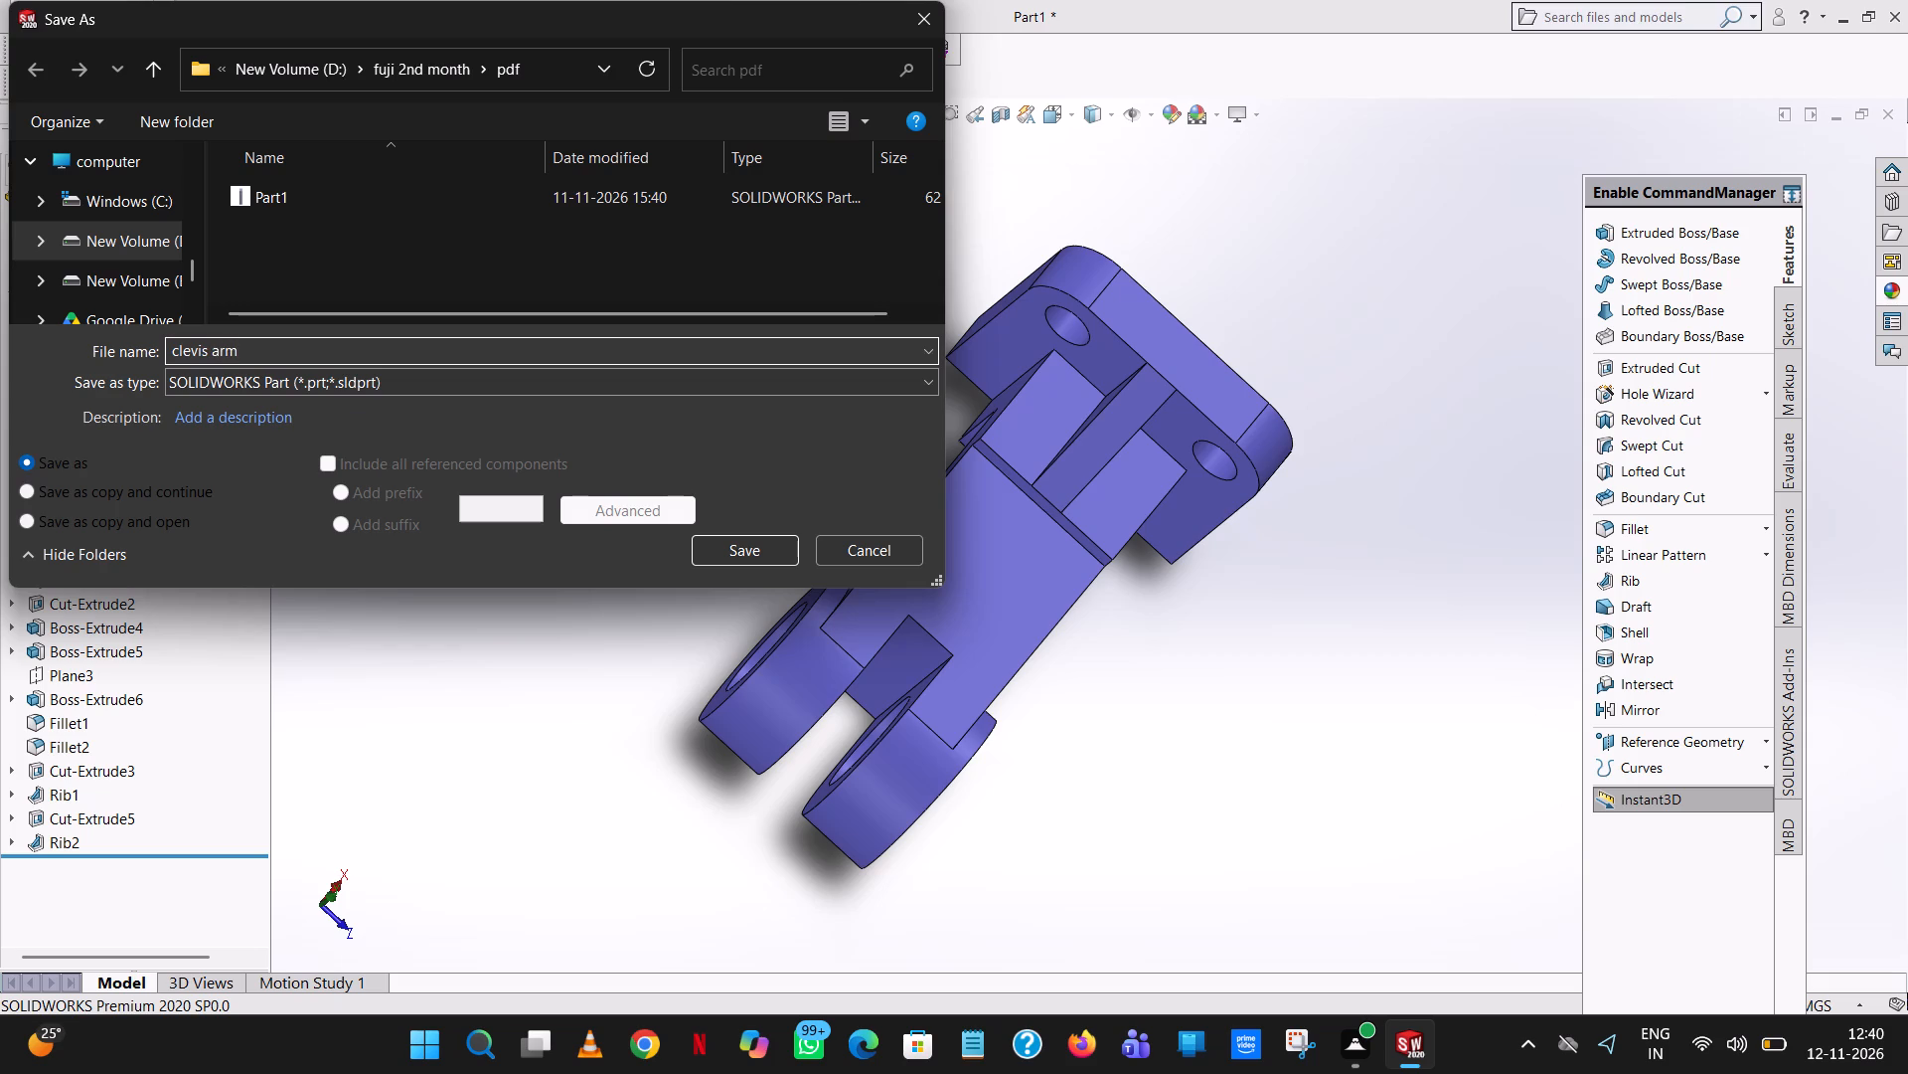
left_click(603, 386)
left_click(458, 574)
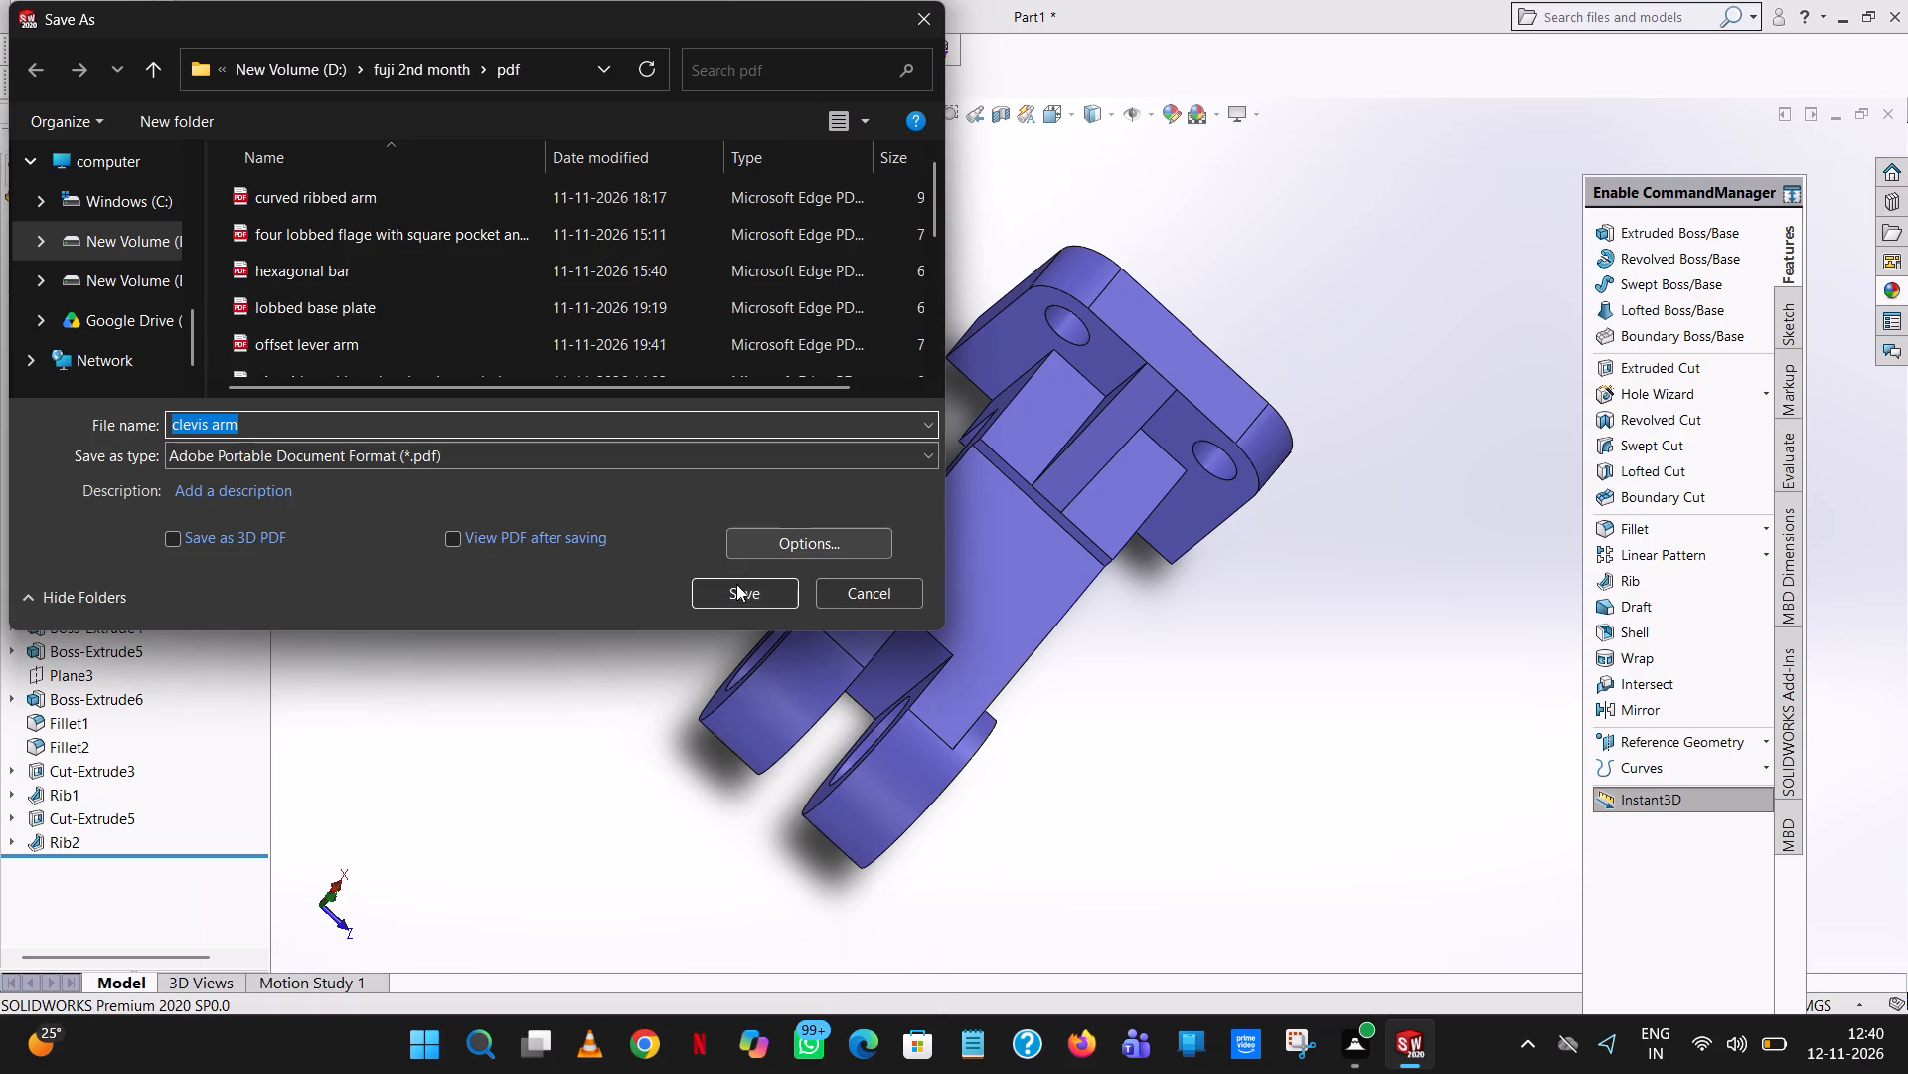
left_click(733, 586)
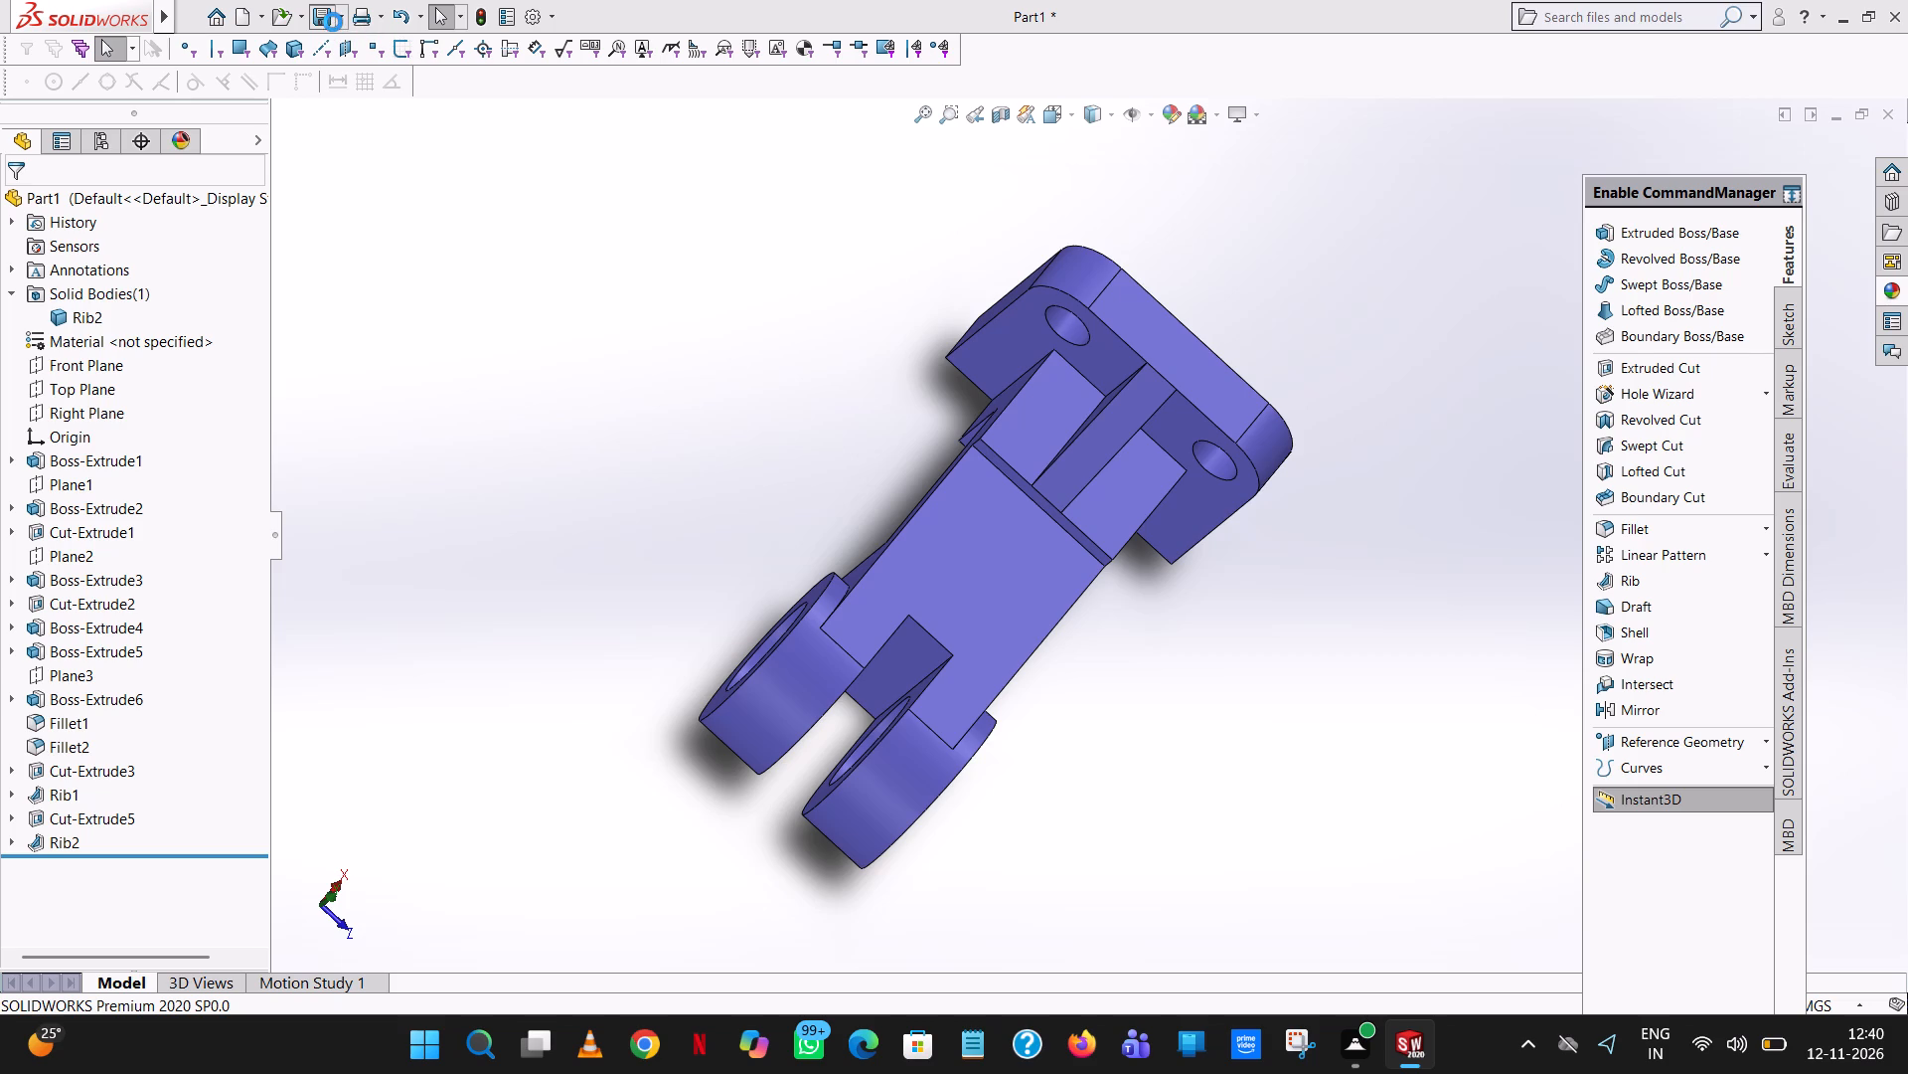
Save the model as a SOLIDWORKS part named clevis arm in the design folder of fuji 2nd month.
left_click(340, 16)
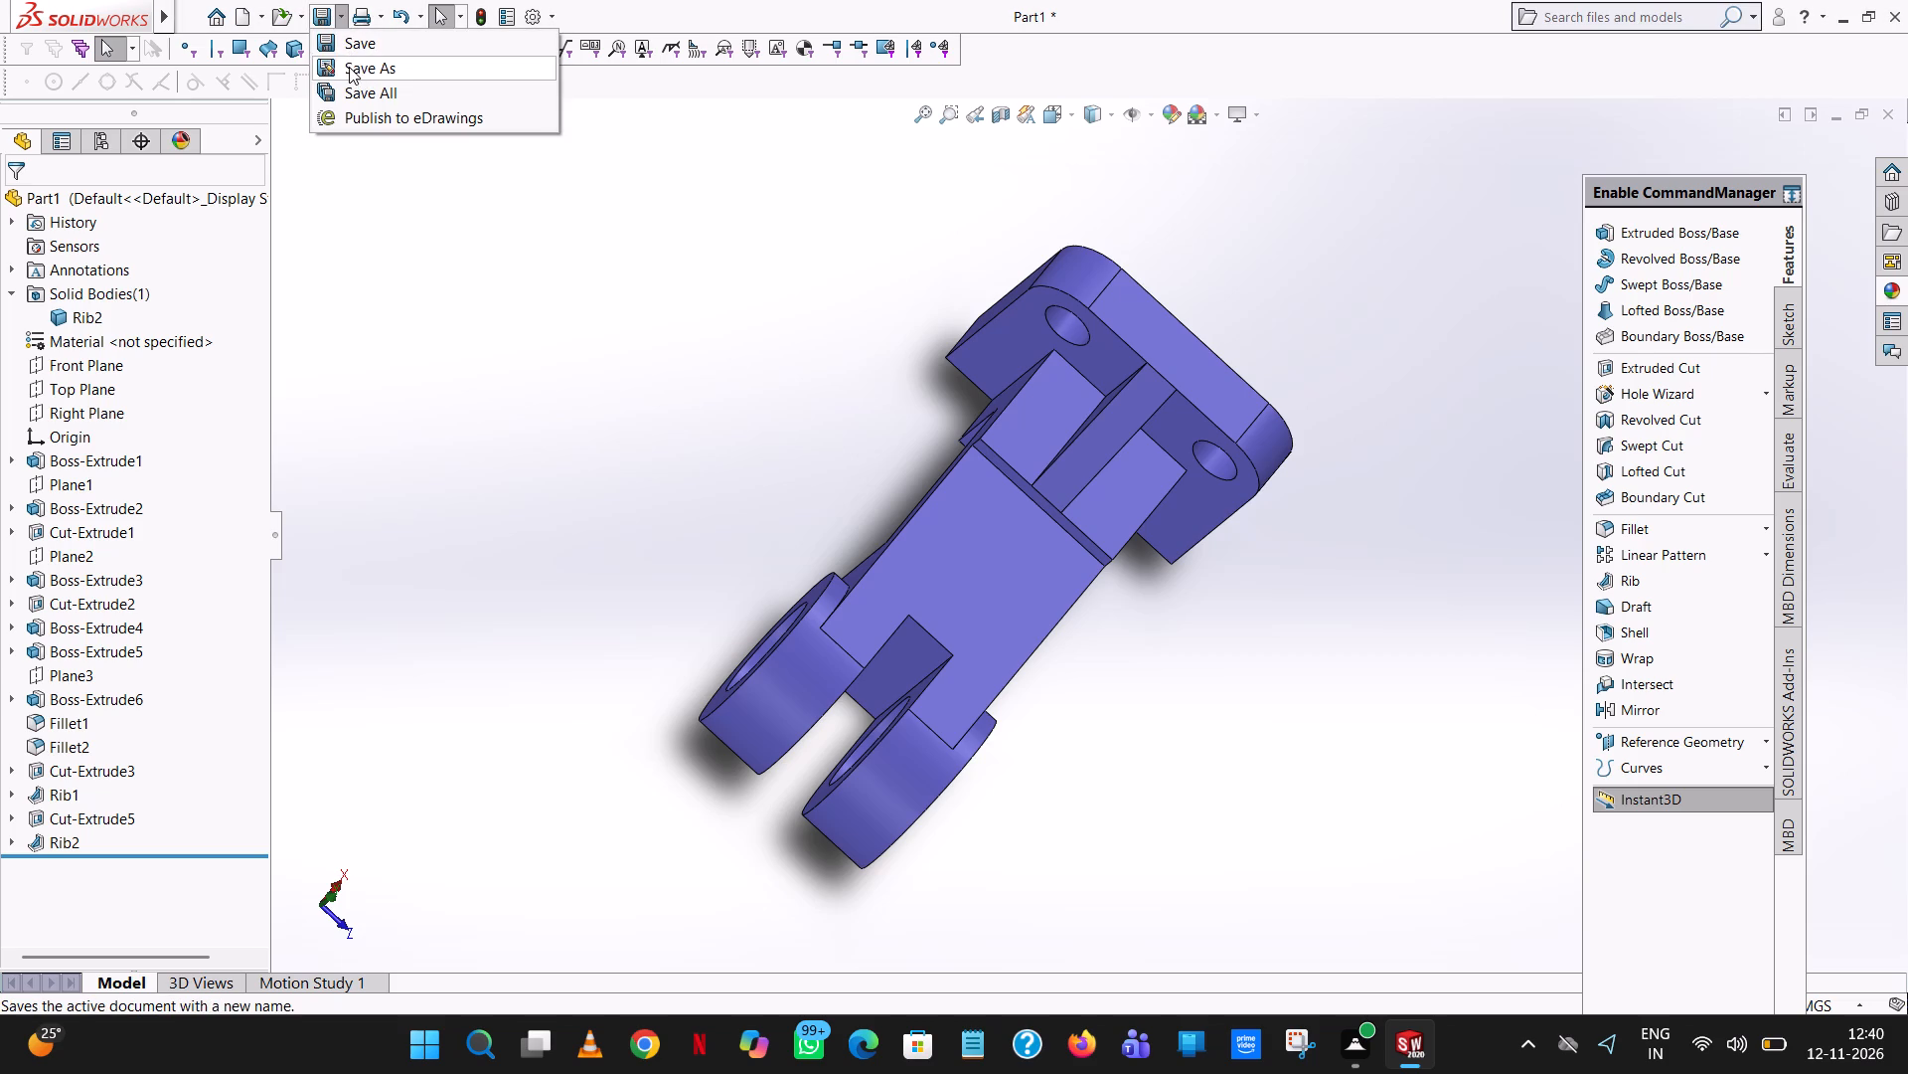
left_click(349, 67)
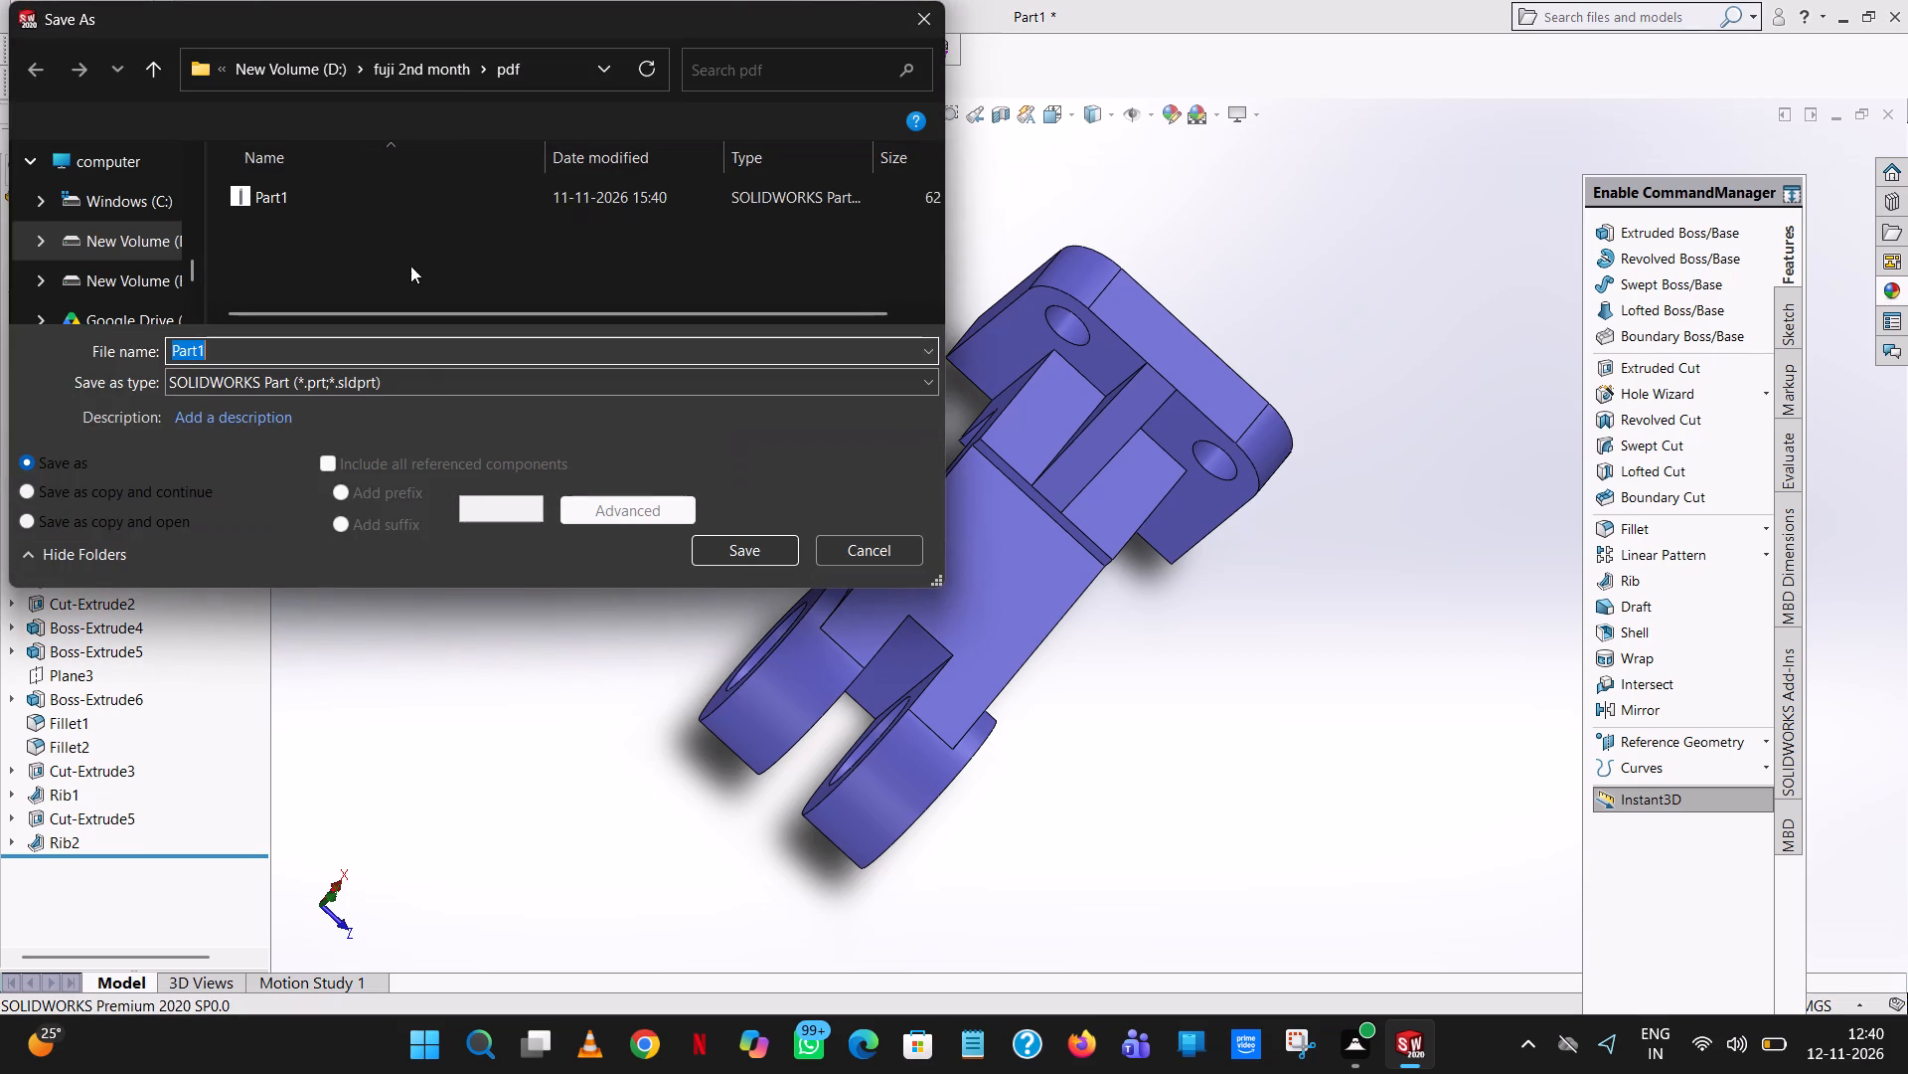
left_click(152, 68)
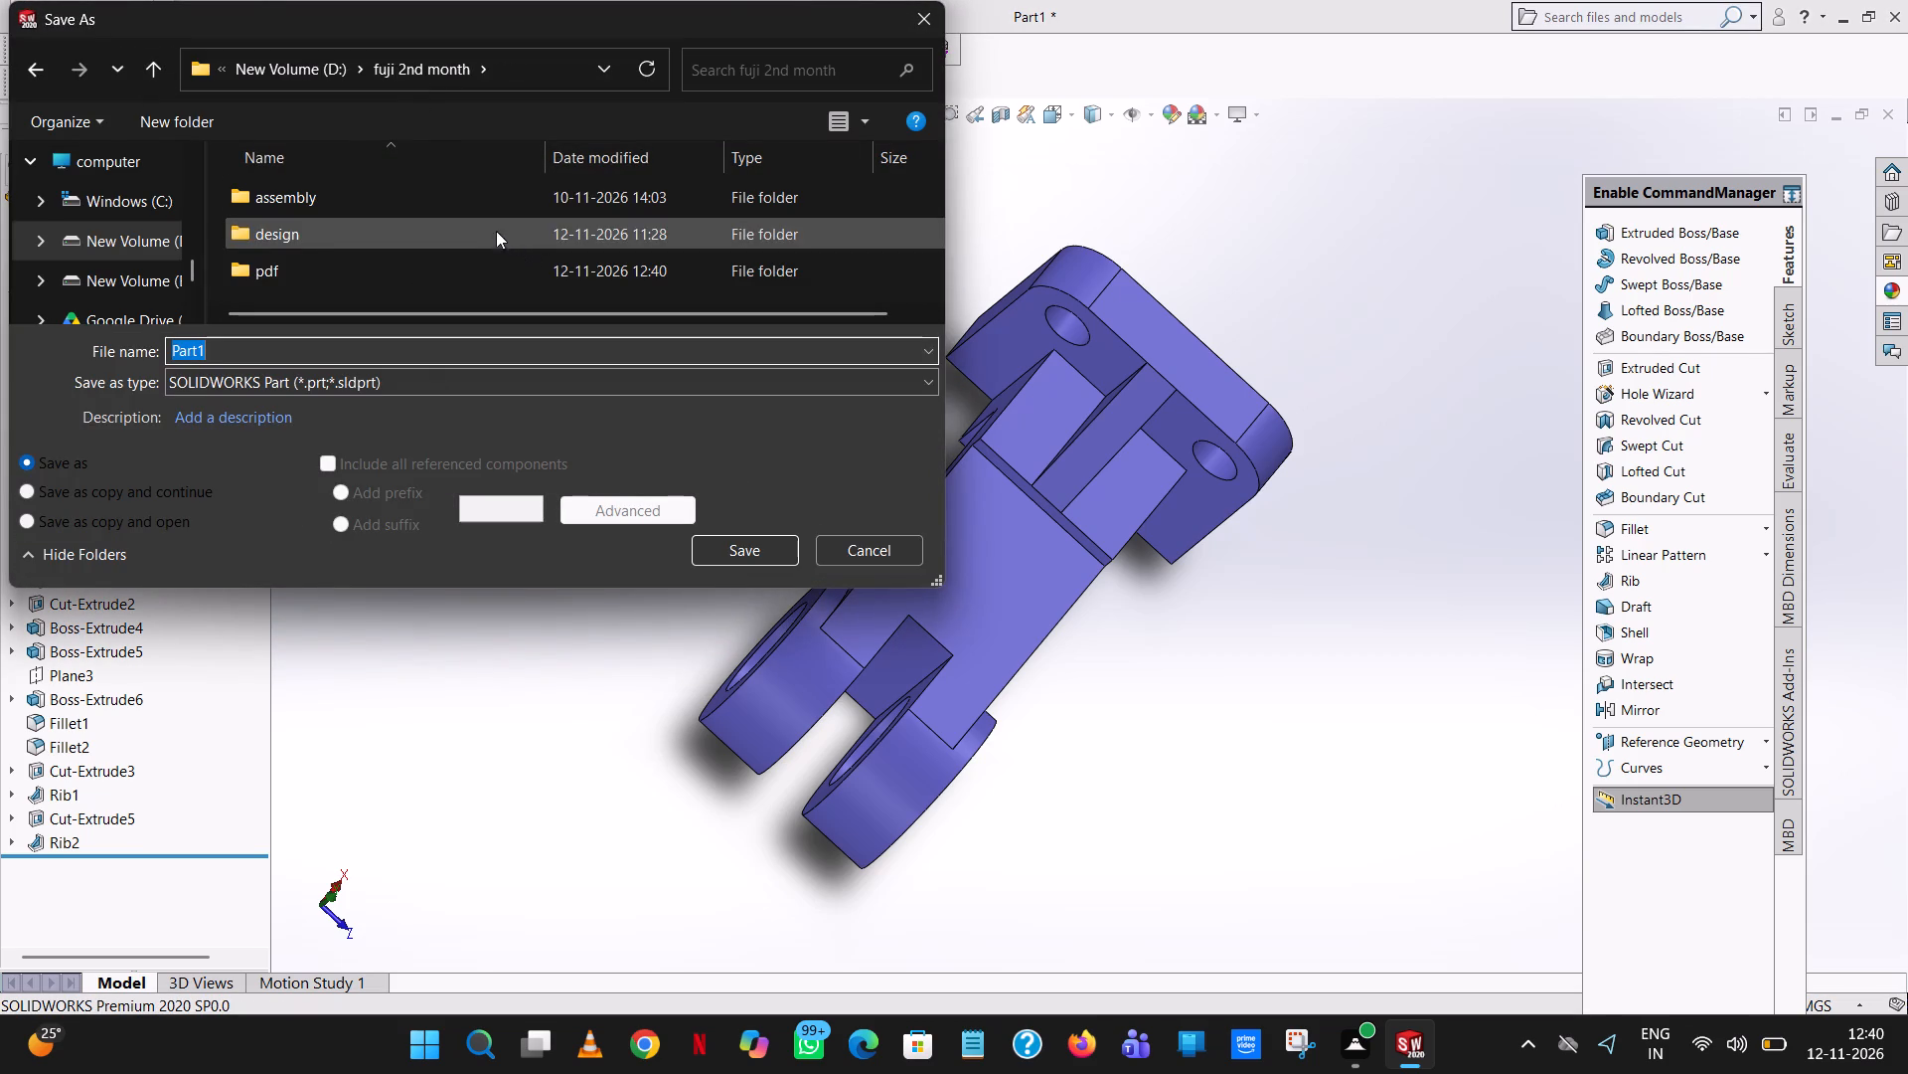
double_click(483, 228)
double_click(355, 357)
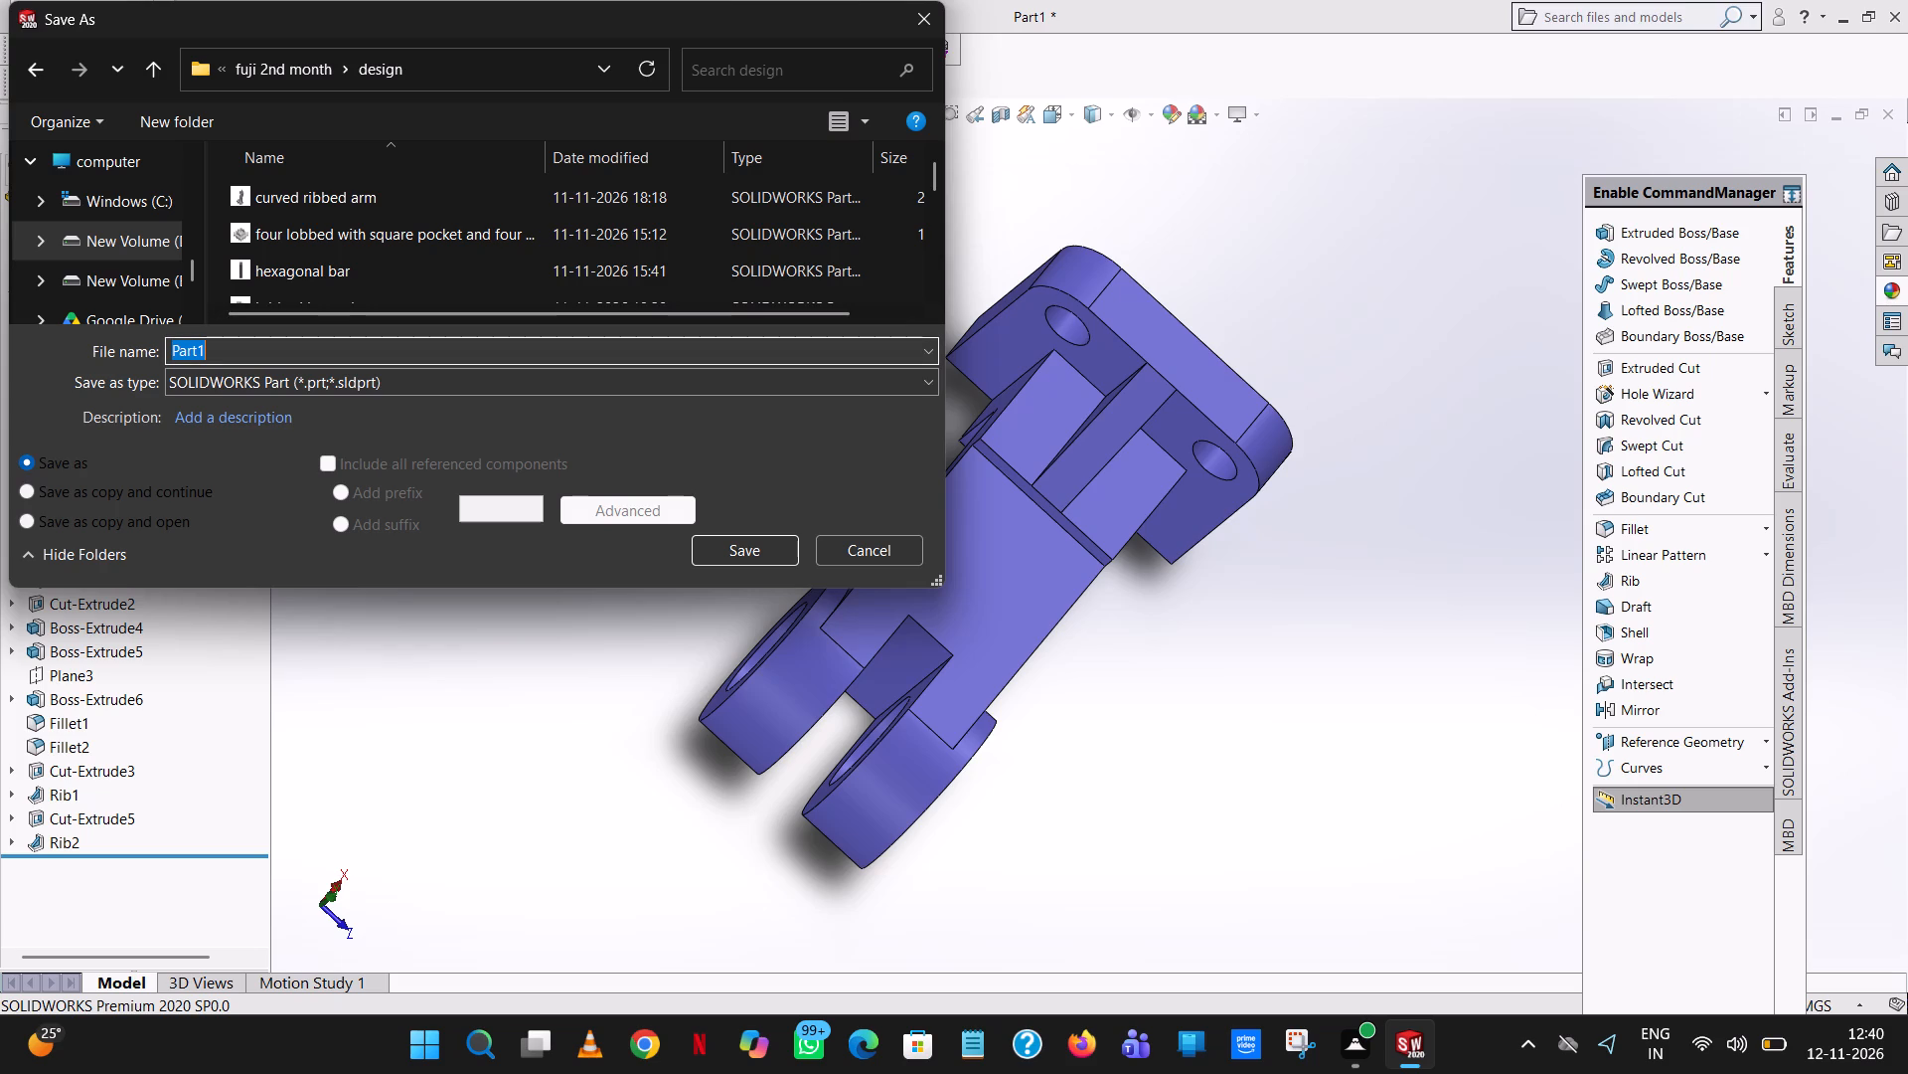
type("clevis arm")
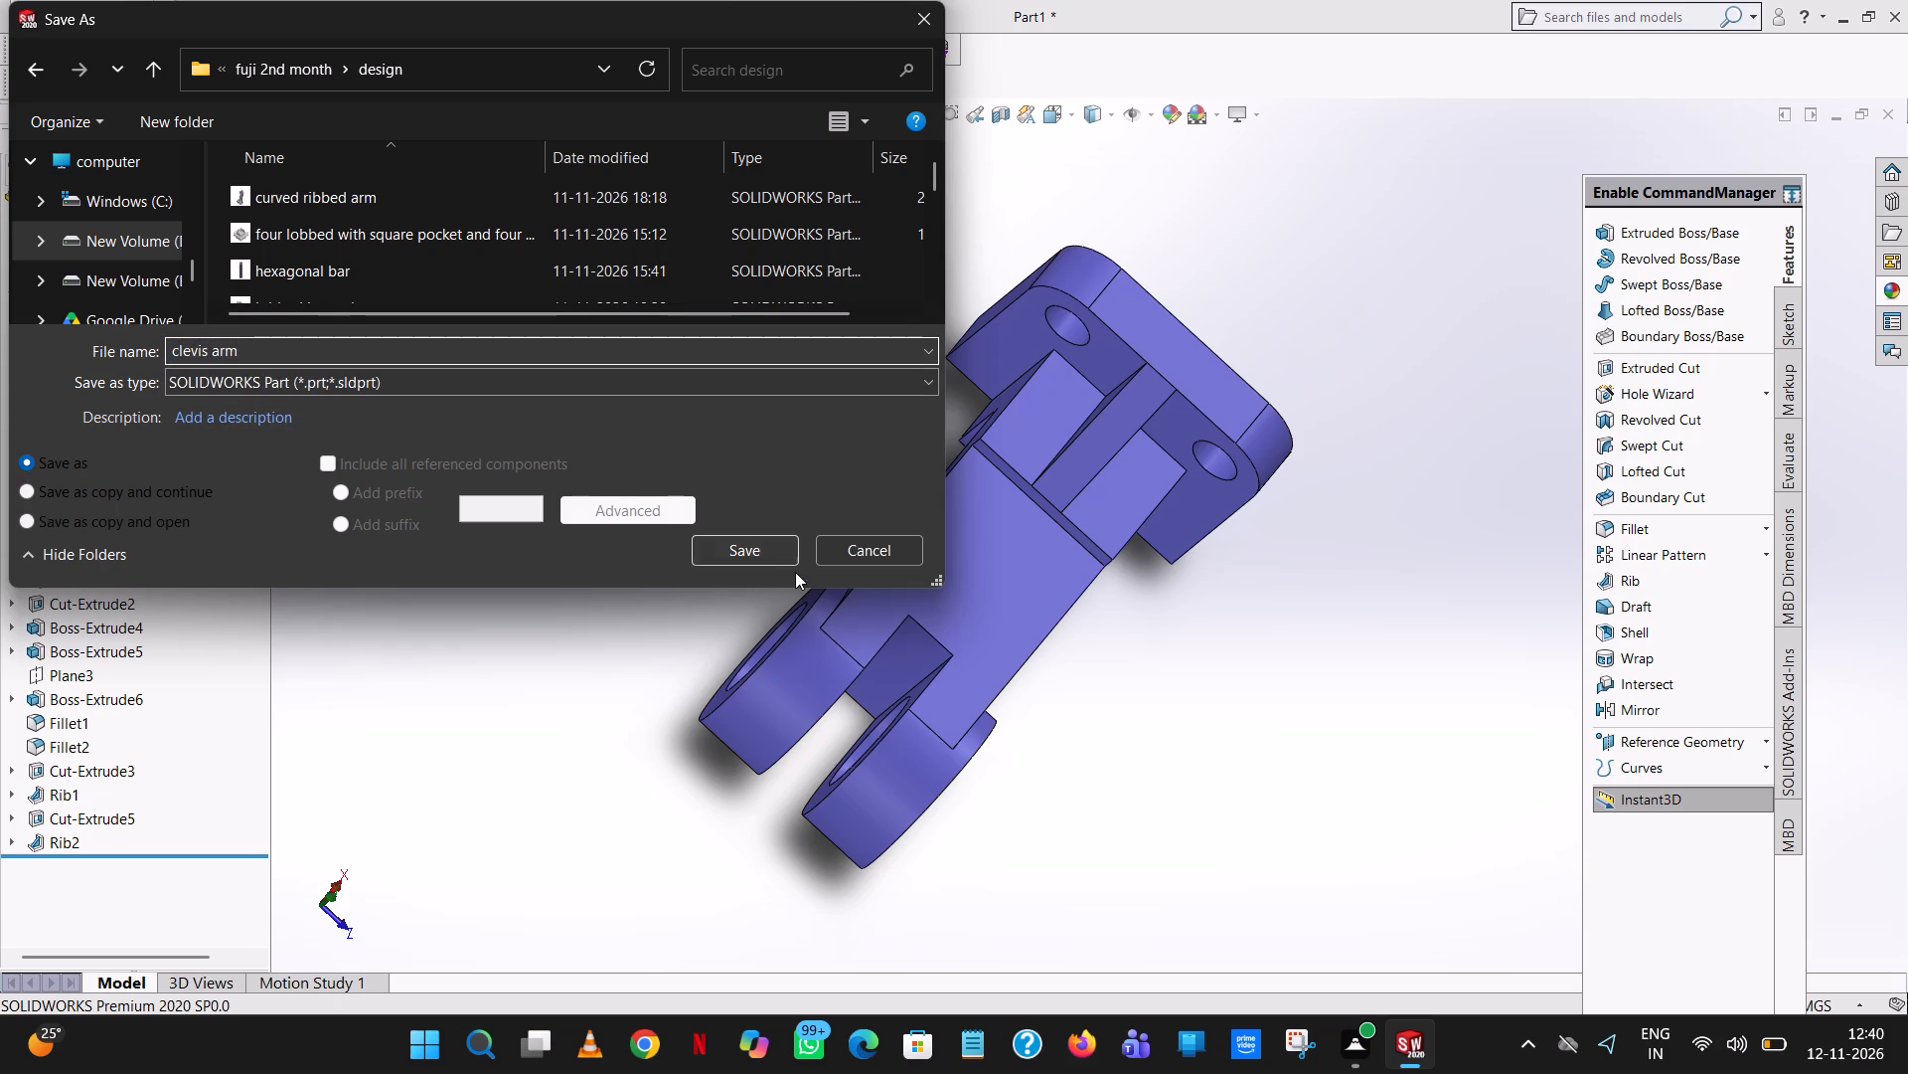
left_click(768, 557)
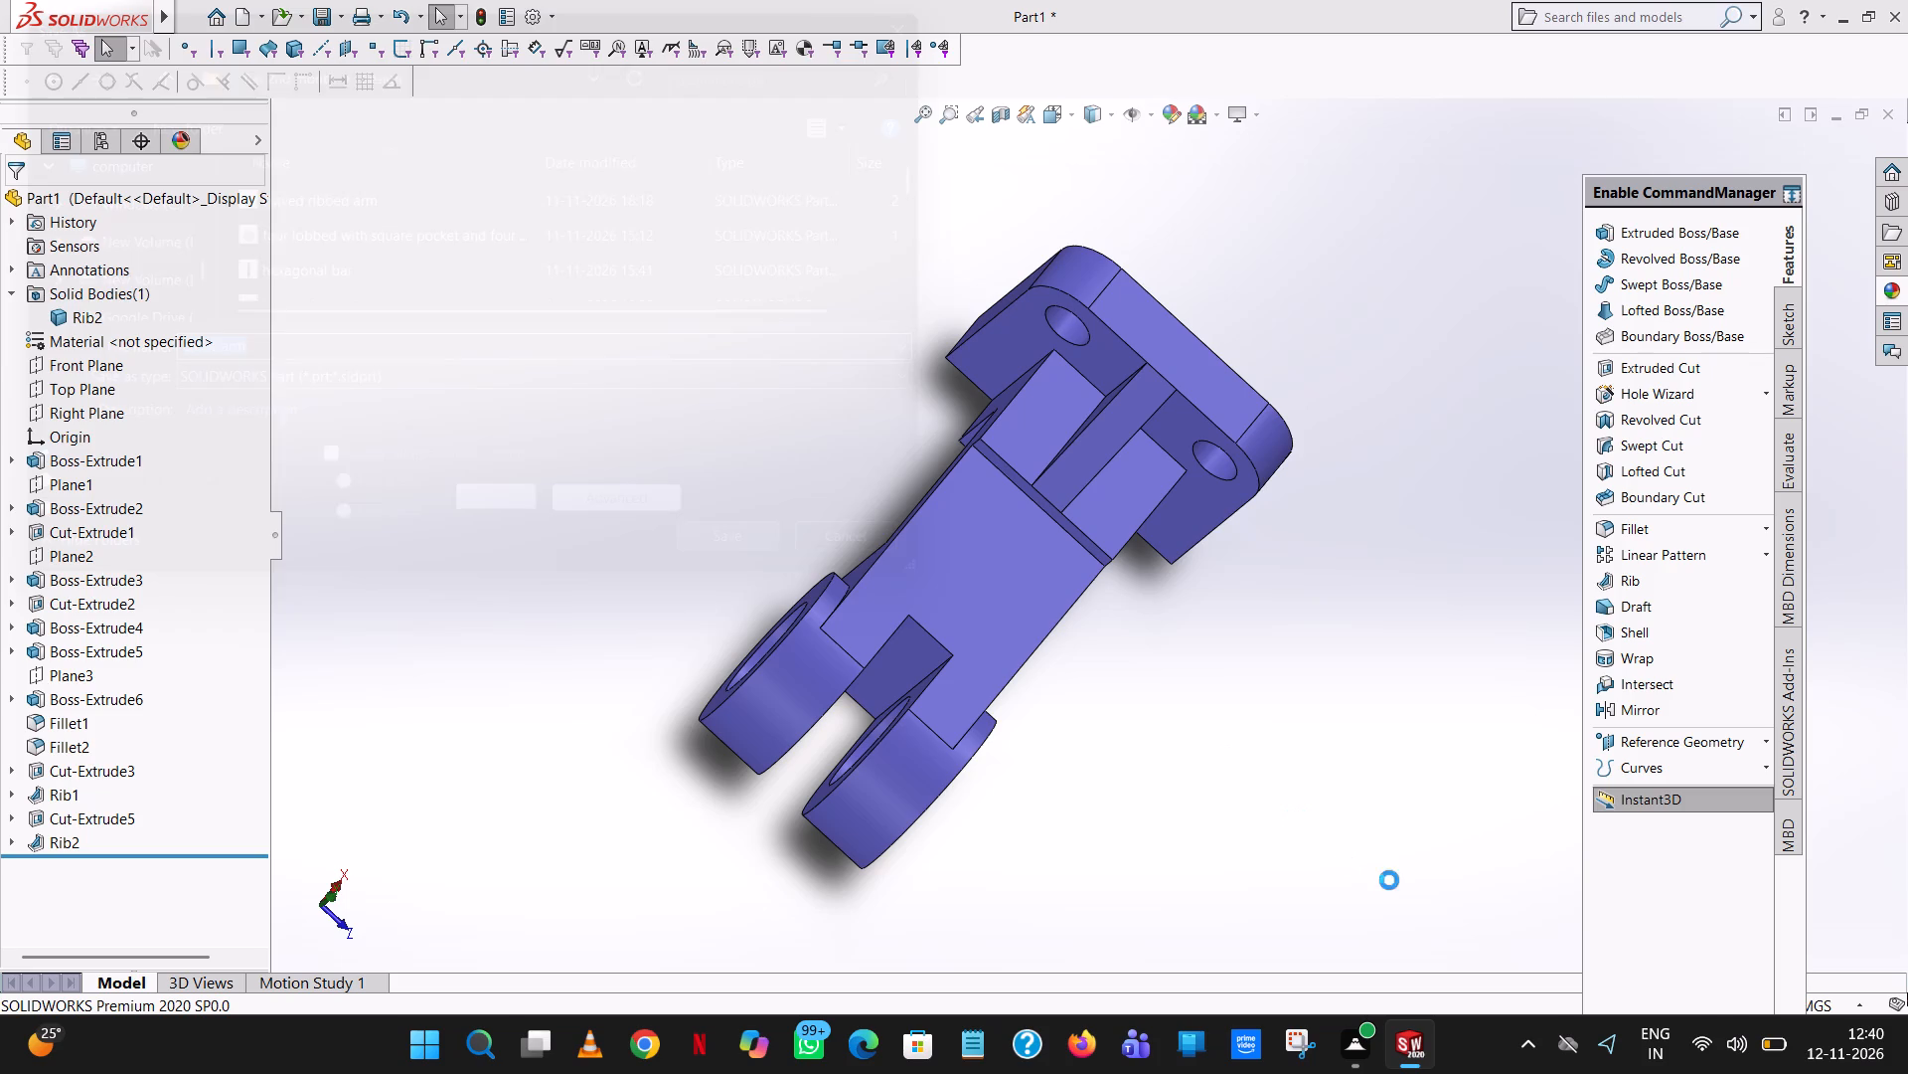